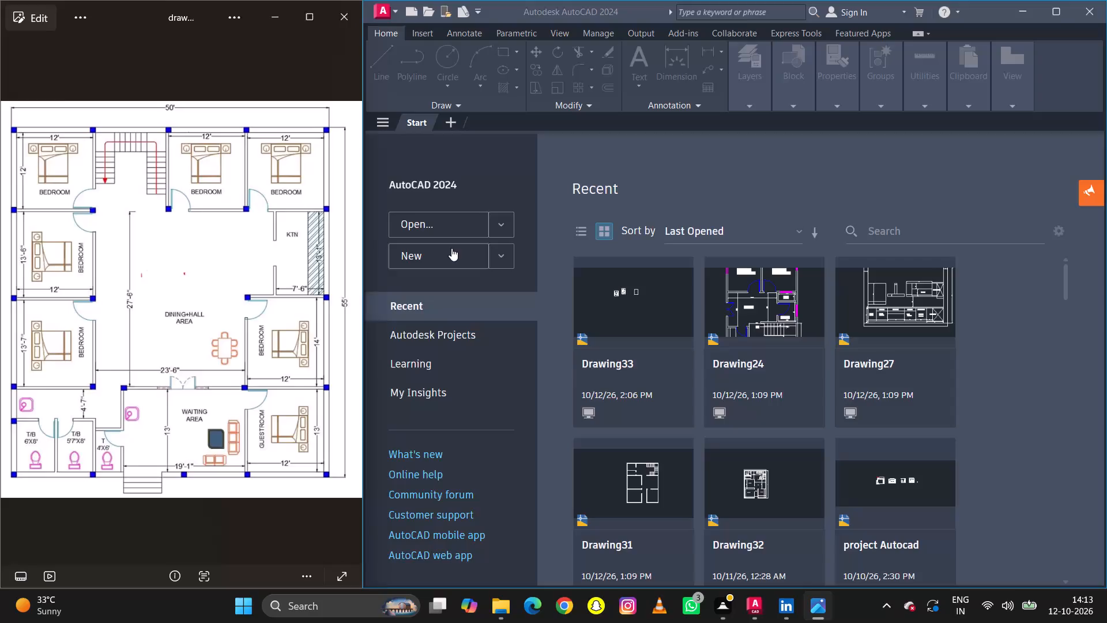
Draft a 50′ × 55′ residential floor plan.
Create a new blank drawing.
left_click(451, 248)
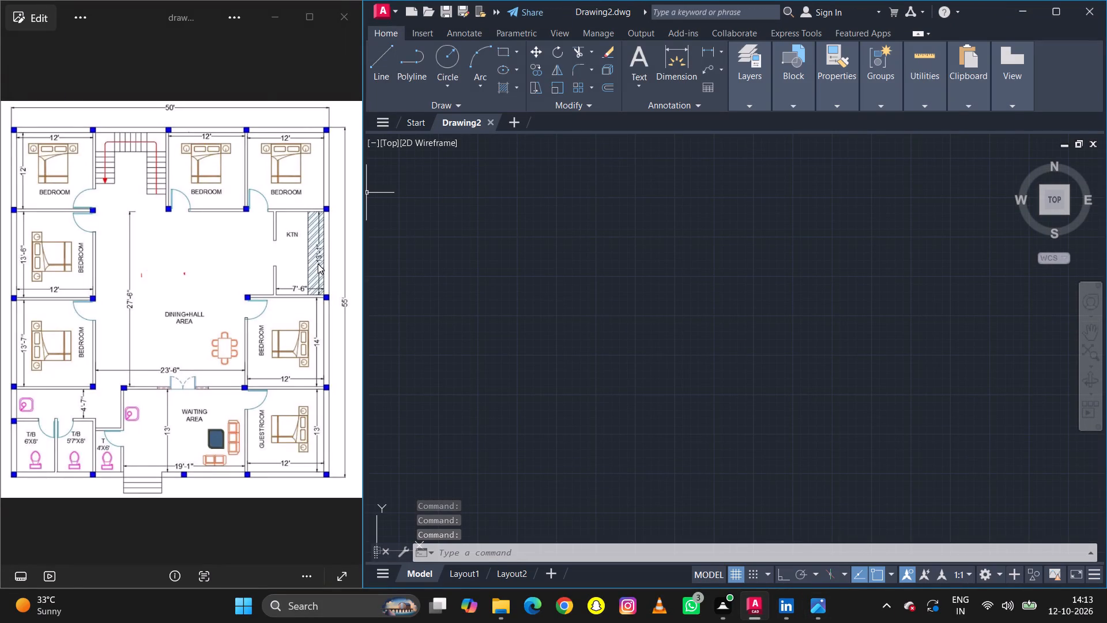
Start a line in the empty drawing and turn on Ortho mode.
left_click(376, 65)
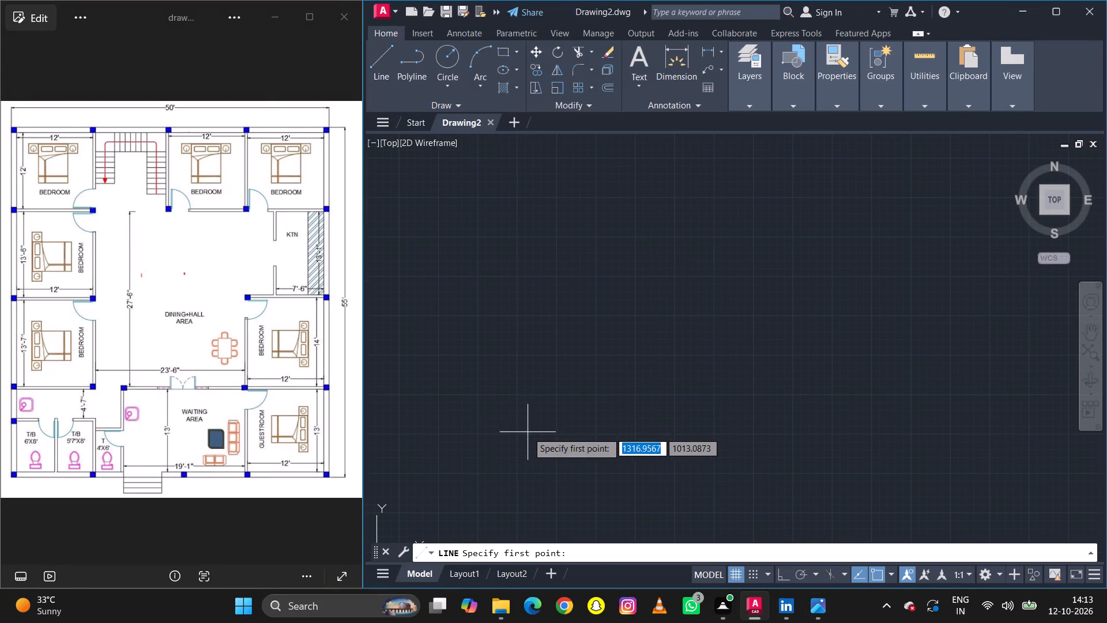
left_click(528, 432)
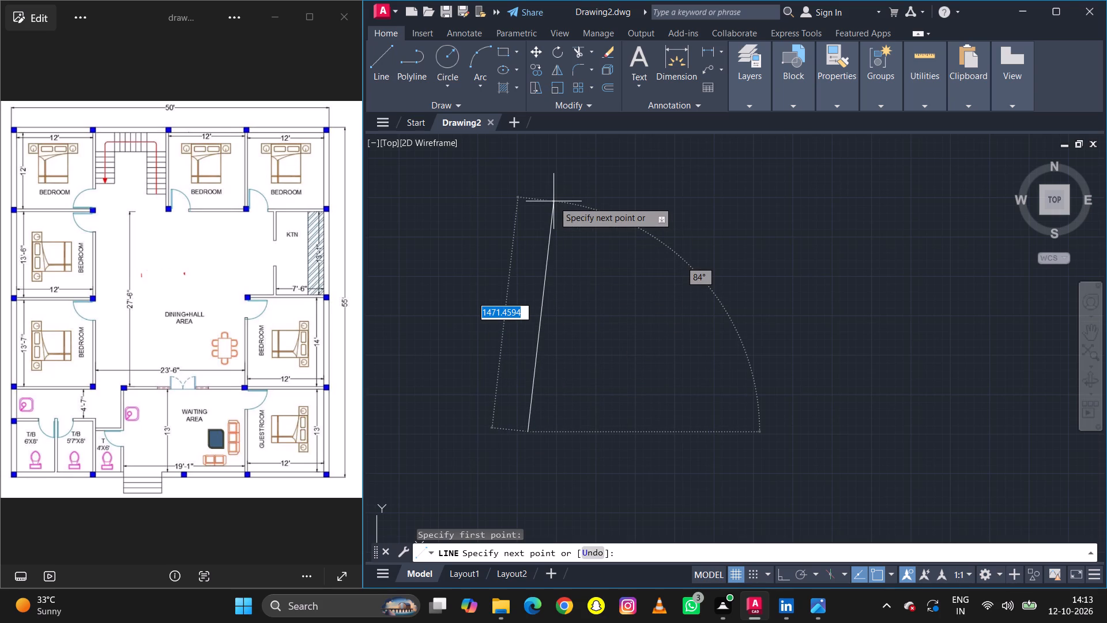
key("F8")
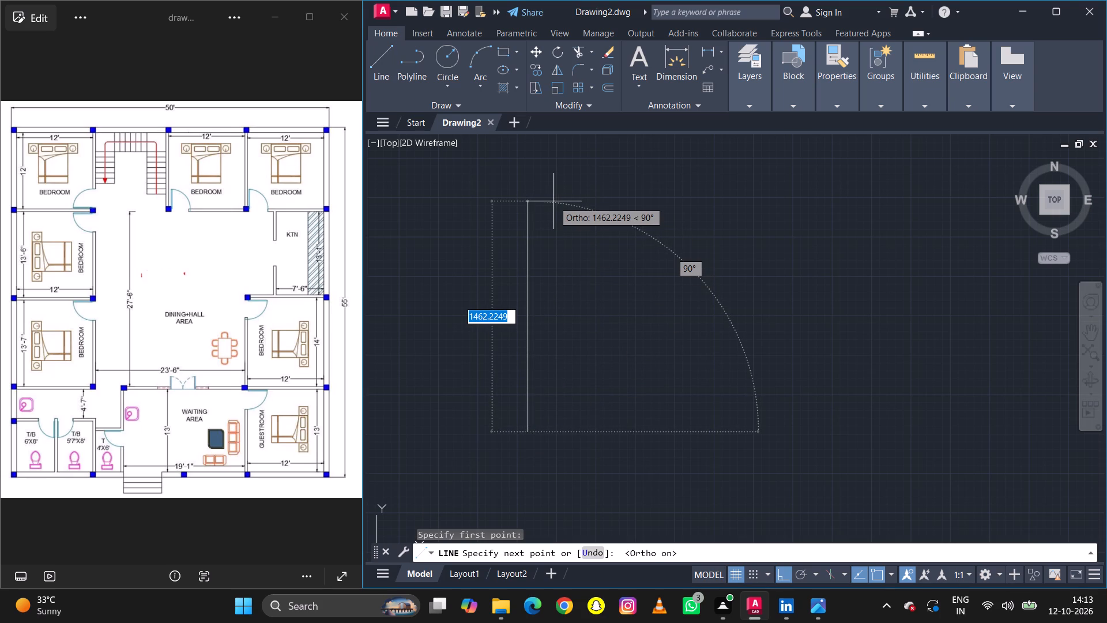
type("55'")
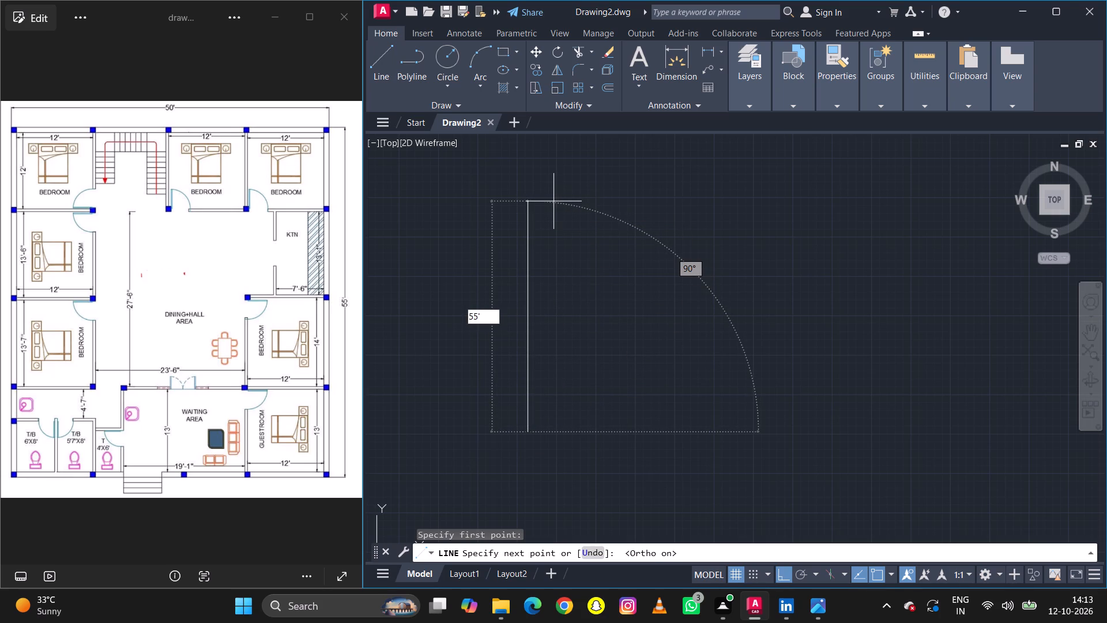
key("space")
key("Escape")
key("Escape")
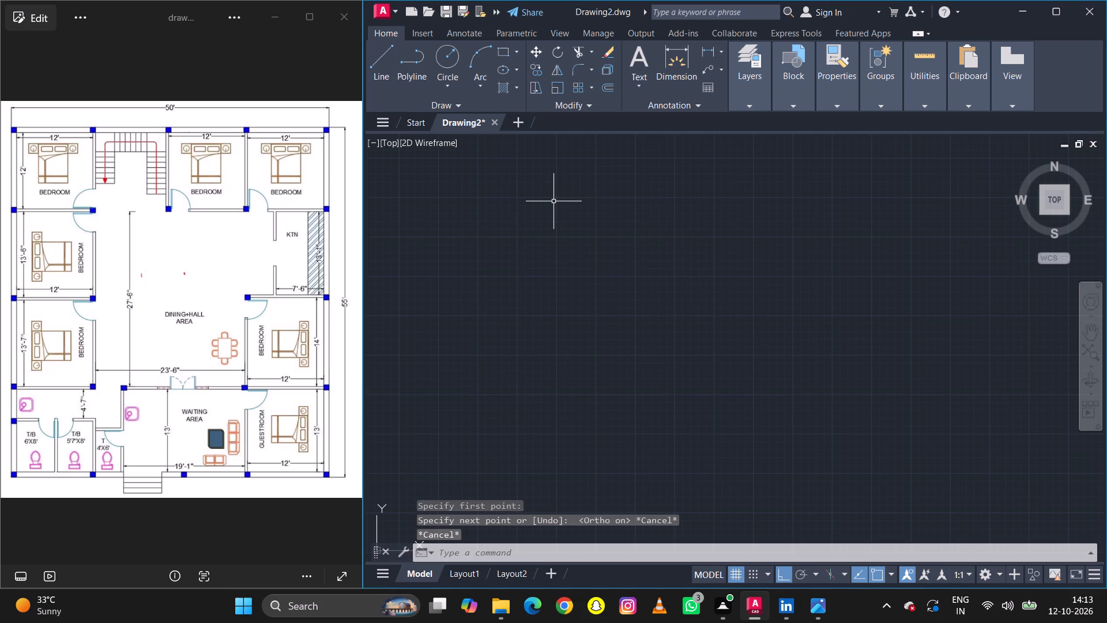
Set the drawing units to Architectural length with 0'-0" precision and Inches as the insertion scale.
key("u")
key("n")
key("space")
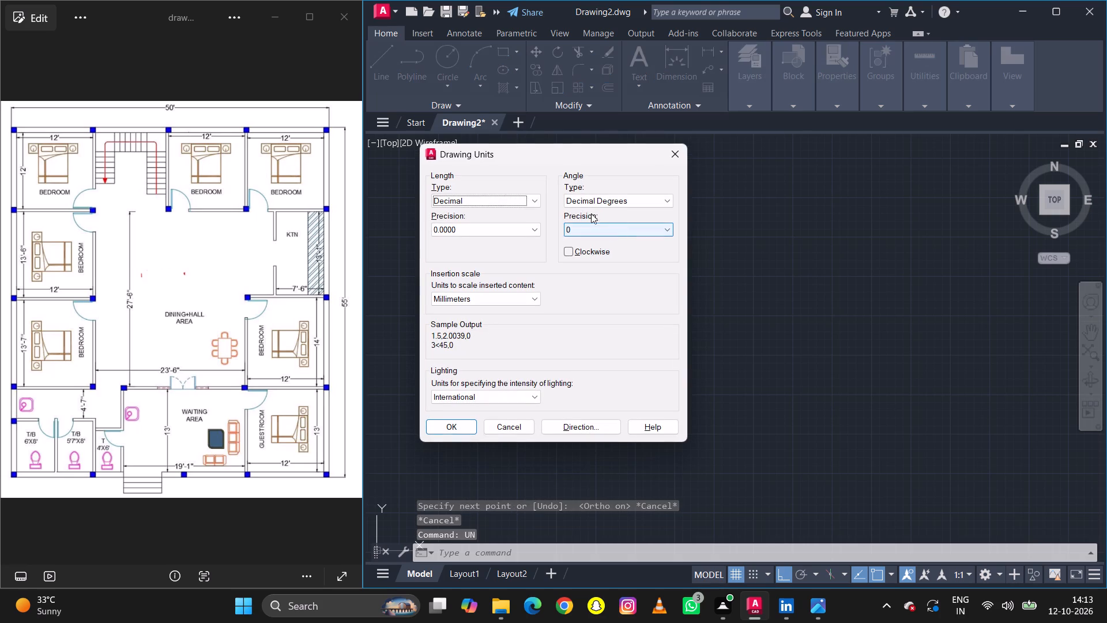
left_click(445, 203)
left_click(460, 215)
left_click(461, 228)
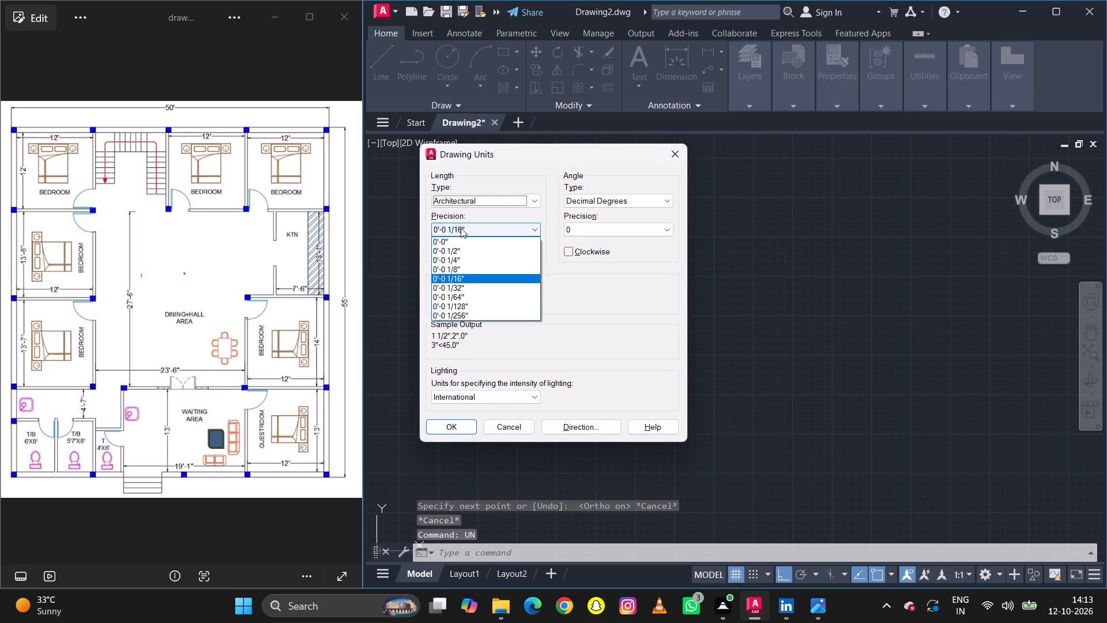
left_click(469, 241)
left_click(457, 432)
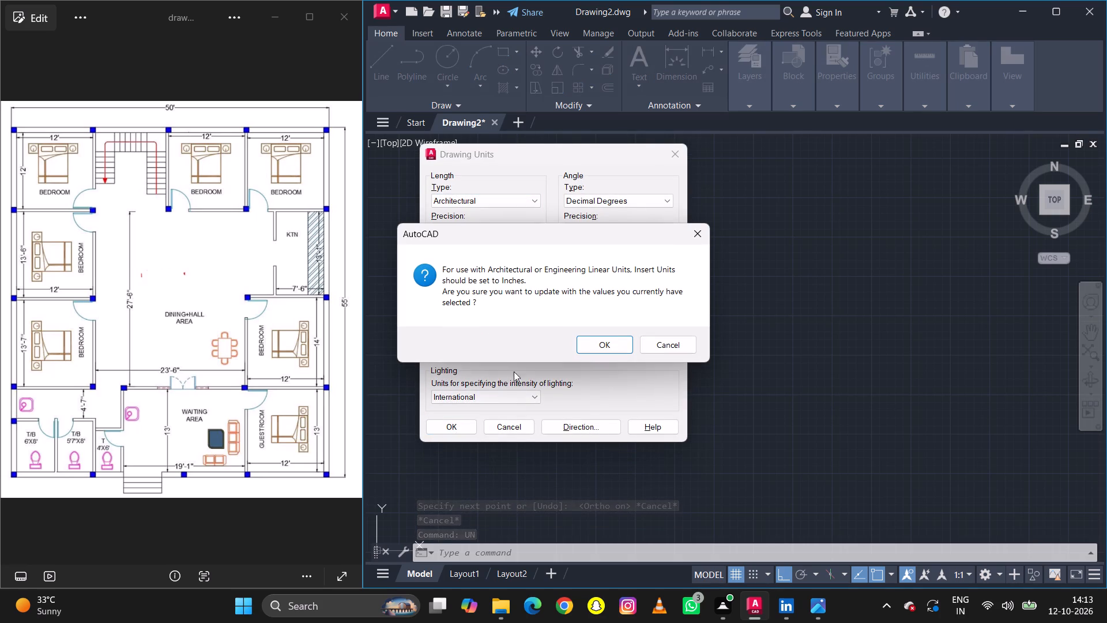
left_click(648, 351)
left_click(510, 301)
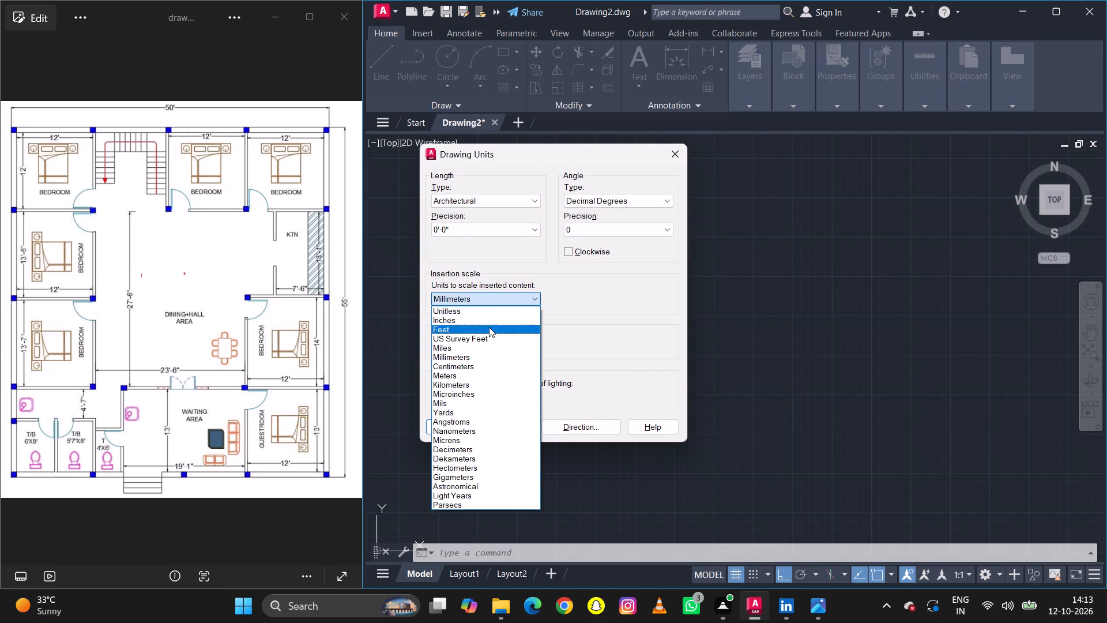
left_click(491, 318)
left_click(466, 433)
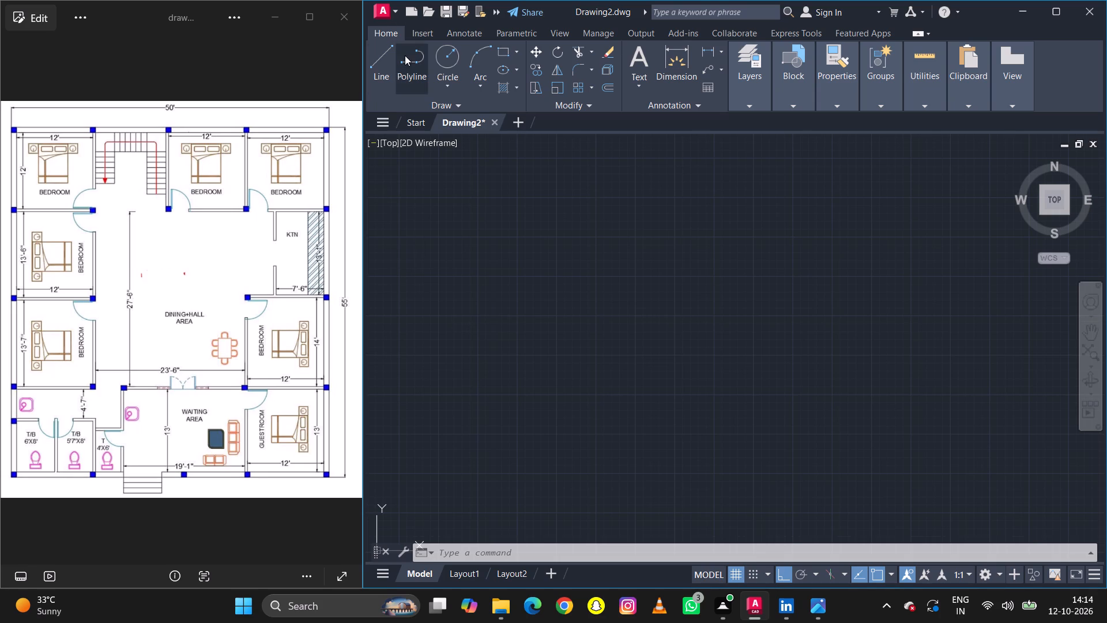
Draw the closed rectangular outer outline of the building with lines, 55' high and 50' wide.
left_click(393, 64)
left_click(489, 460)
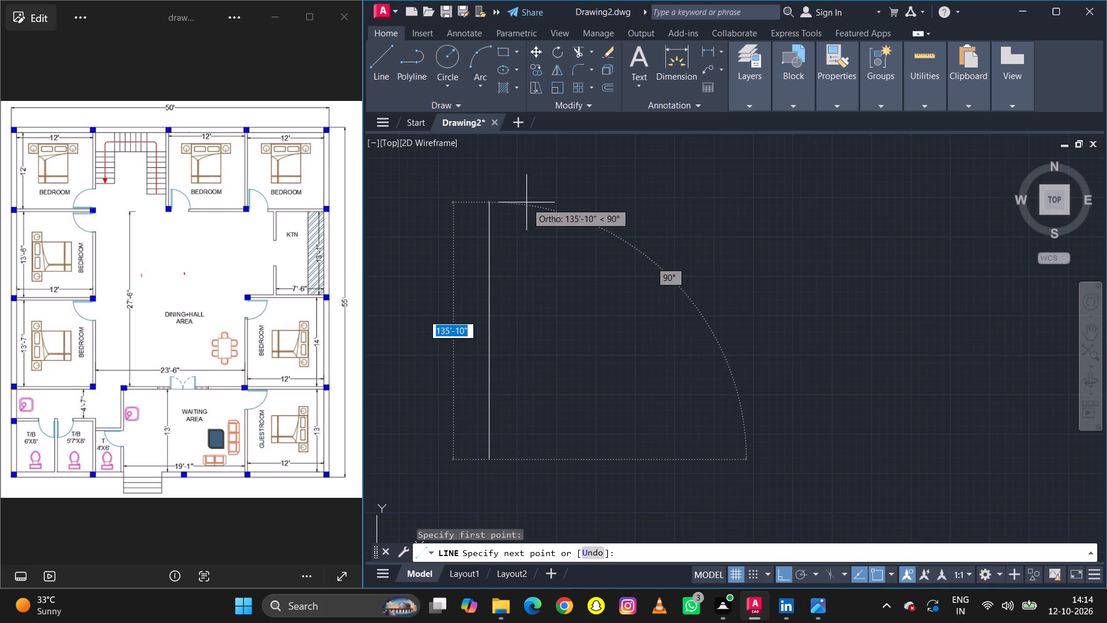
type("55")
type("'")
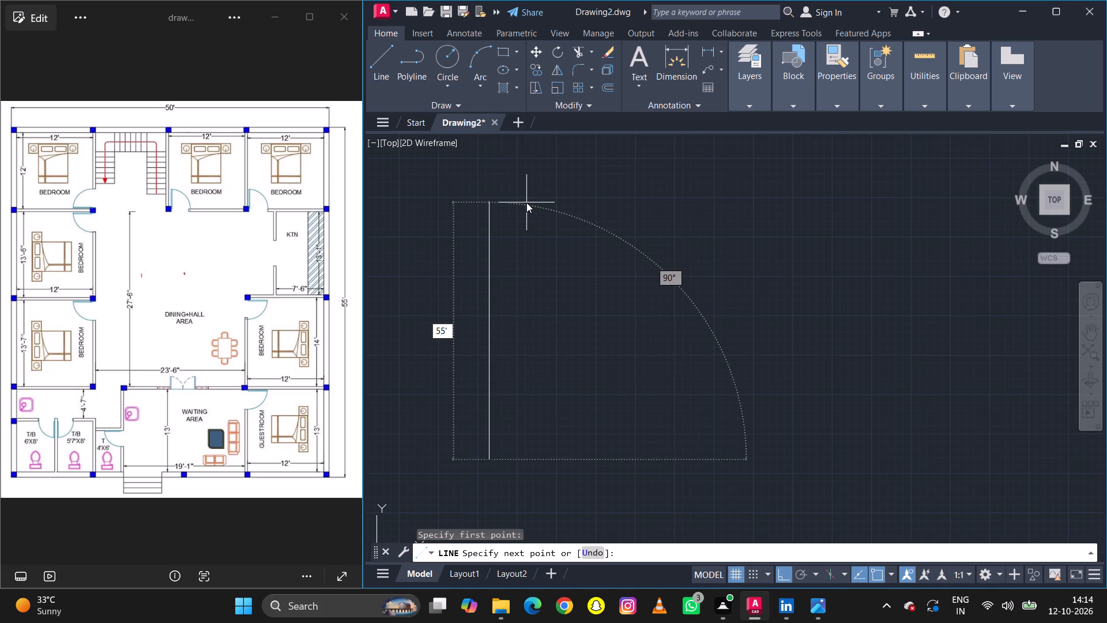
key("space")
key("5")
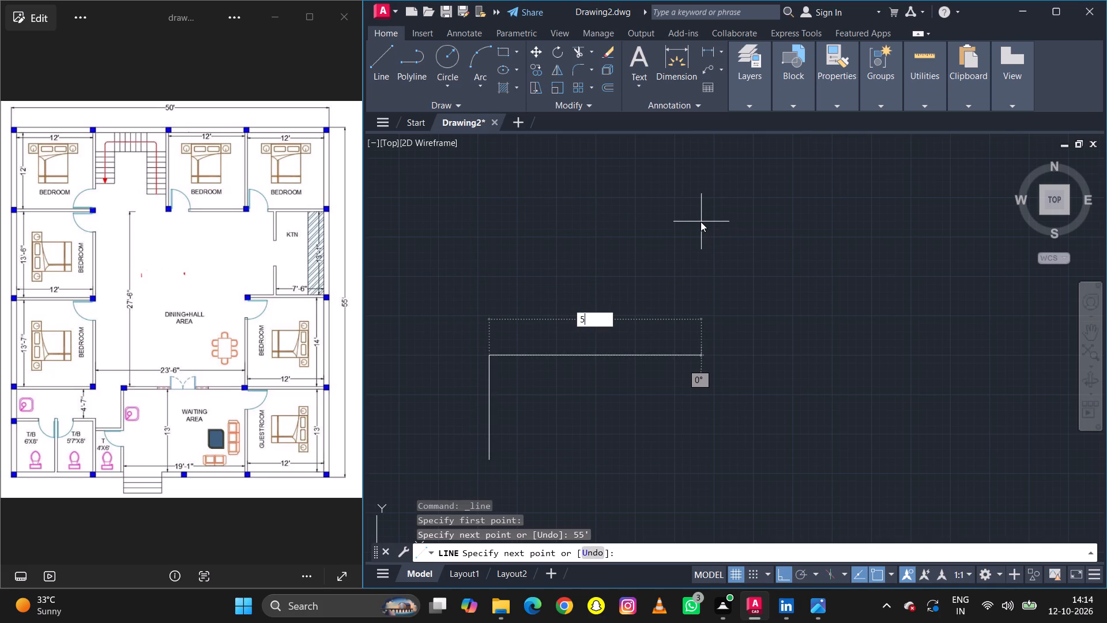
key("0")
key("apostrophe")
key("Return")
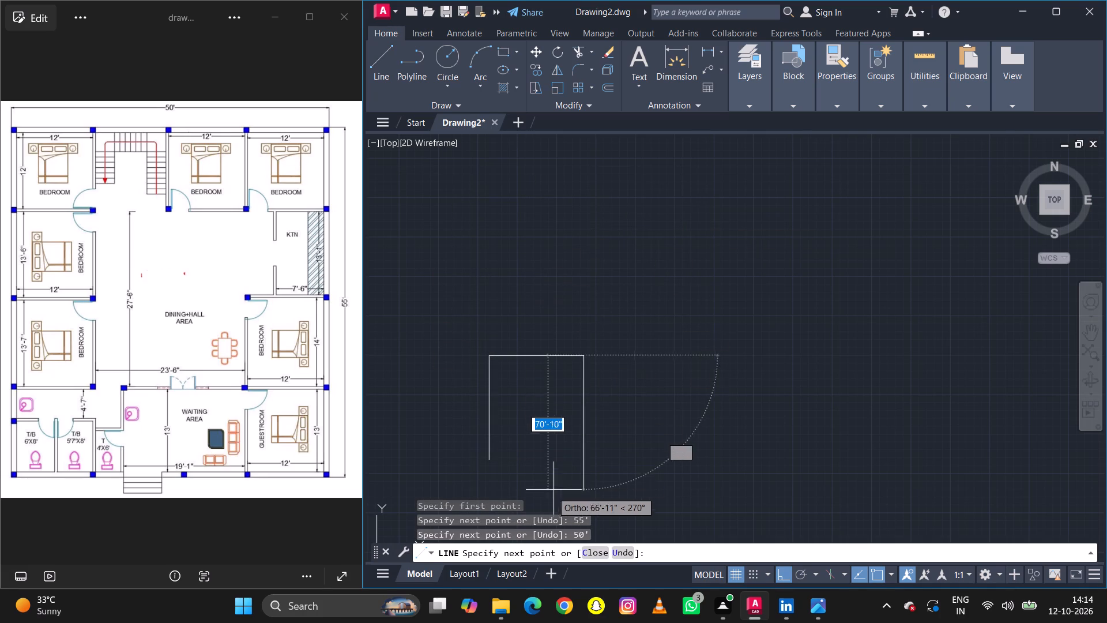
key("5")
key("5")
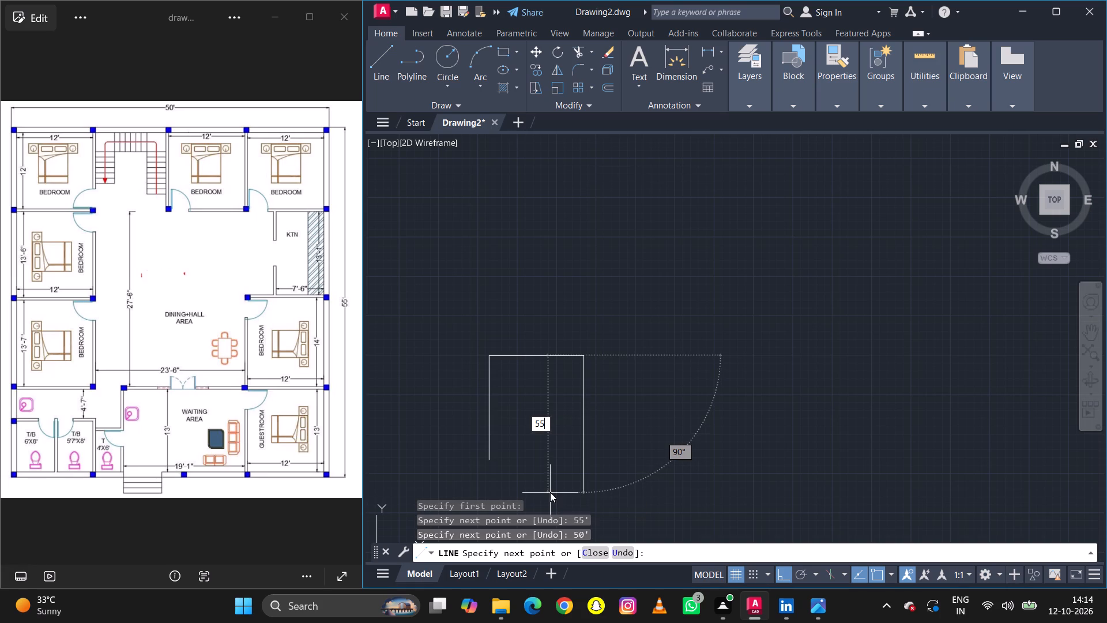
key("apostrophe")
key("Return")
type("c")
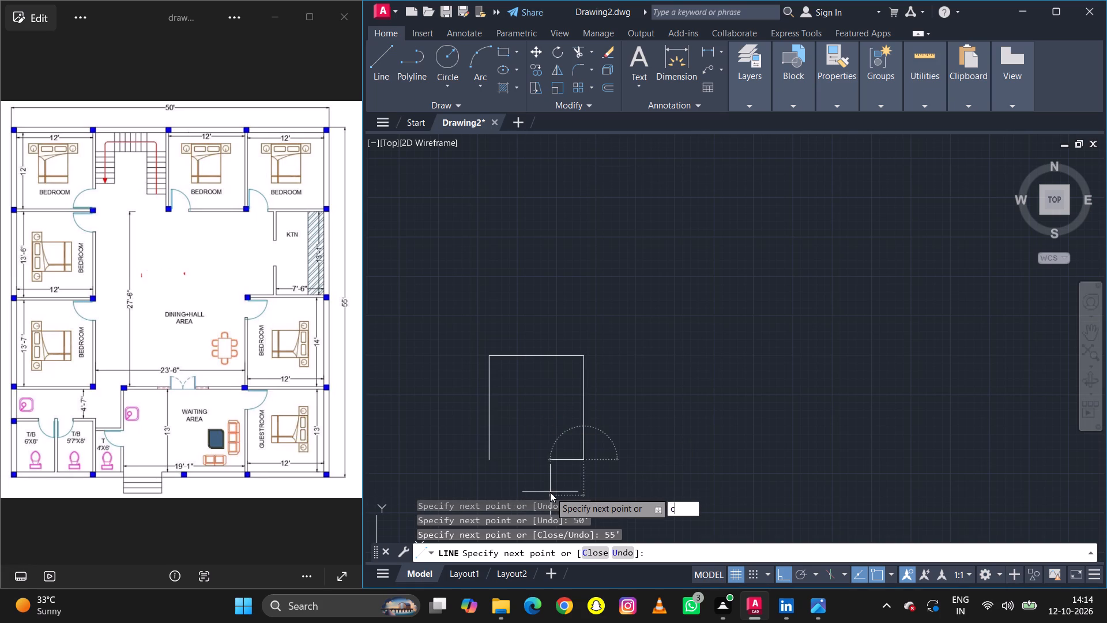
key("space")
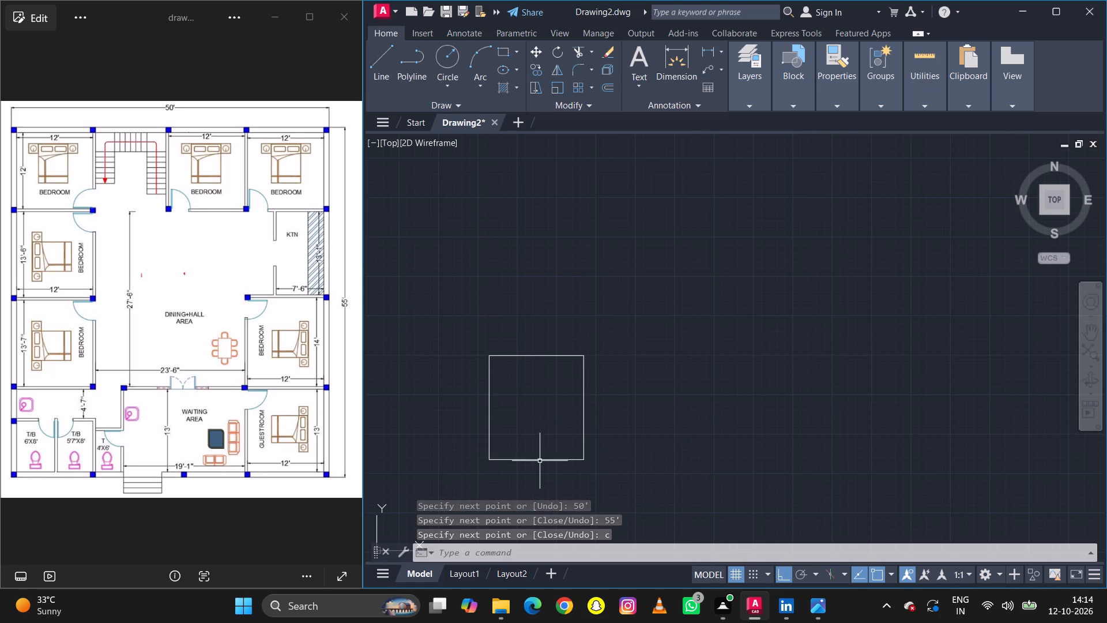
key("Escape")
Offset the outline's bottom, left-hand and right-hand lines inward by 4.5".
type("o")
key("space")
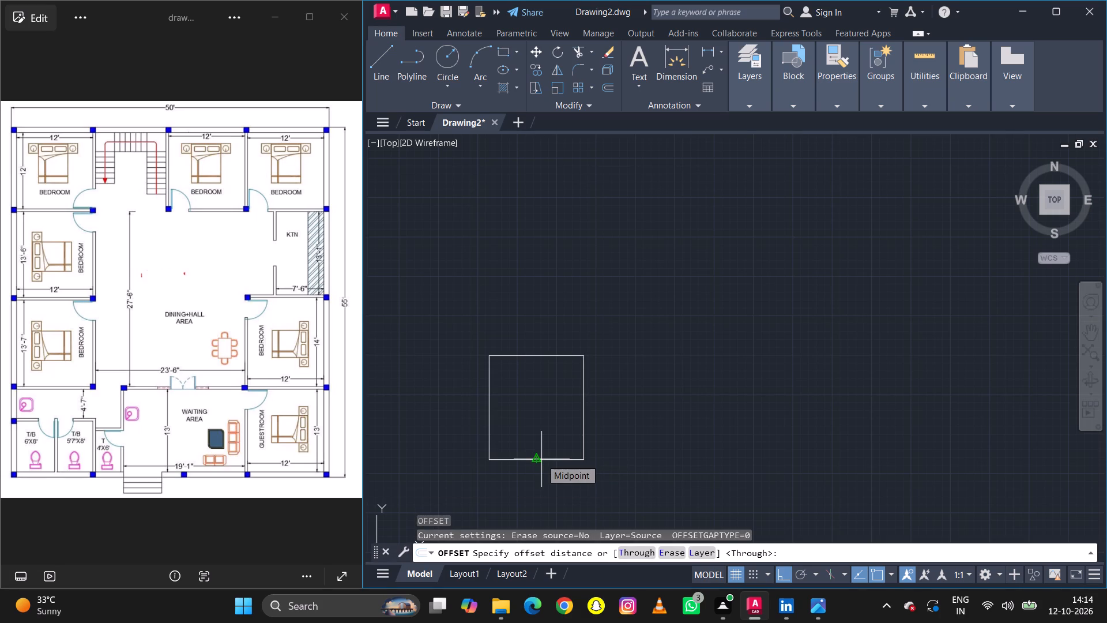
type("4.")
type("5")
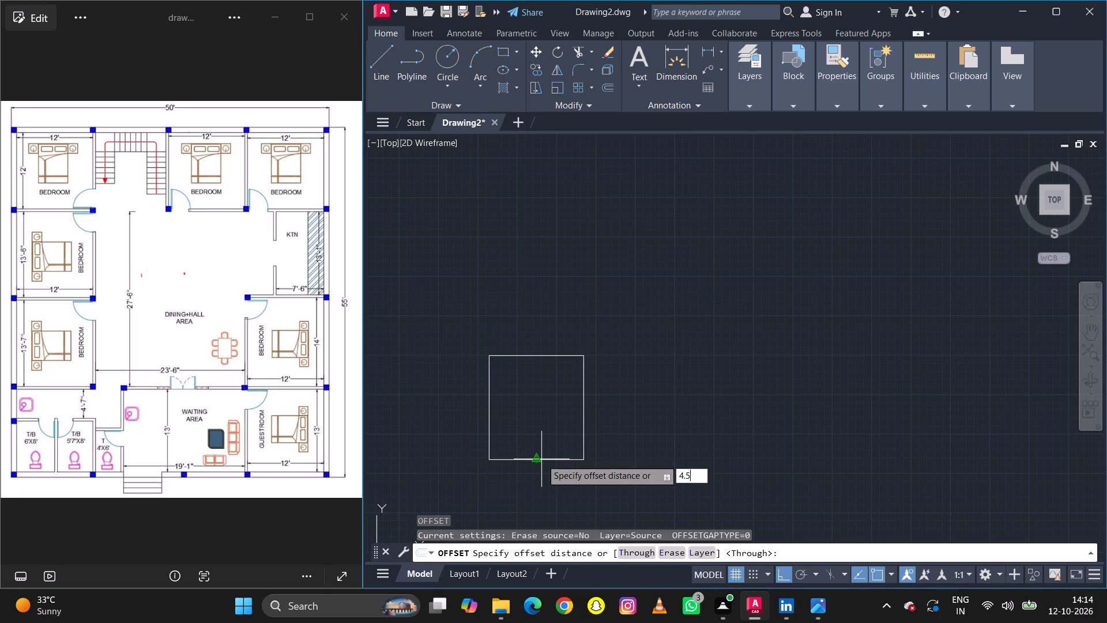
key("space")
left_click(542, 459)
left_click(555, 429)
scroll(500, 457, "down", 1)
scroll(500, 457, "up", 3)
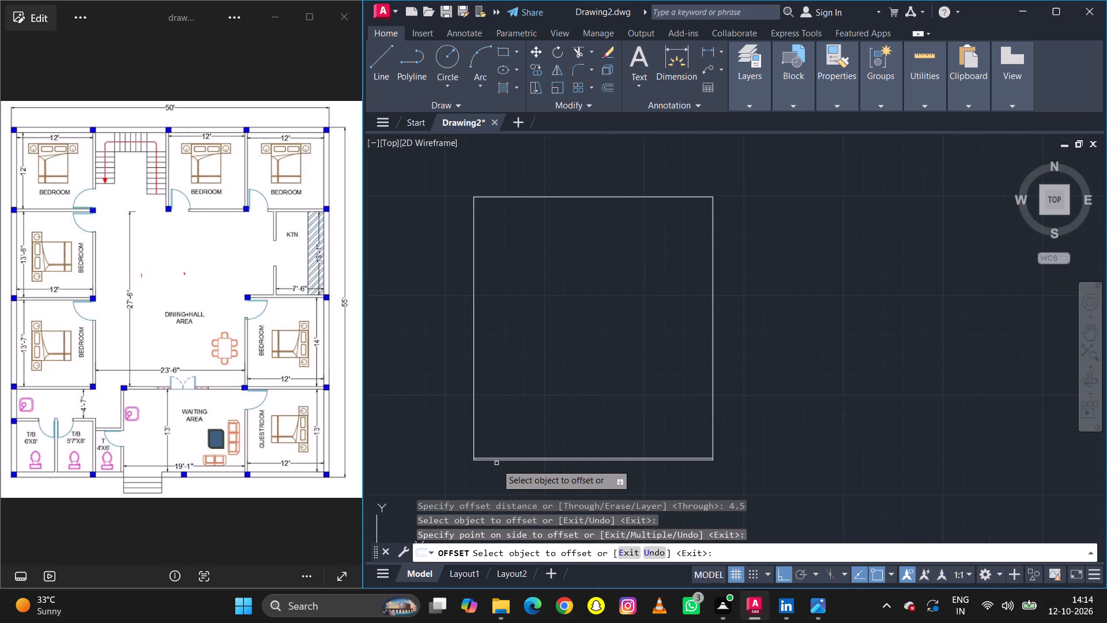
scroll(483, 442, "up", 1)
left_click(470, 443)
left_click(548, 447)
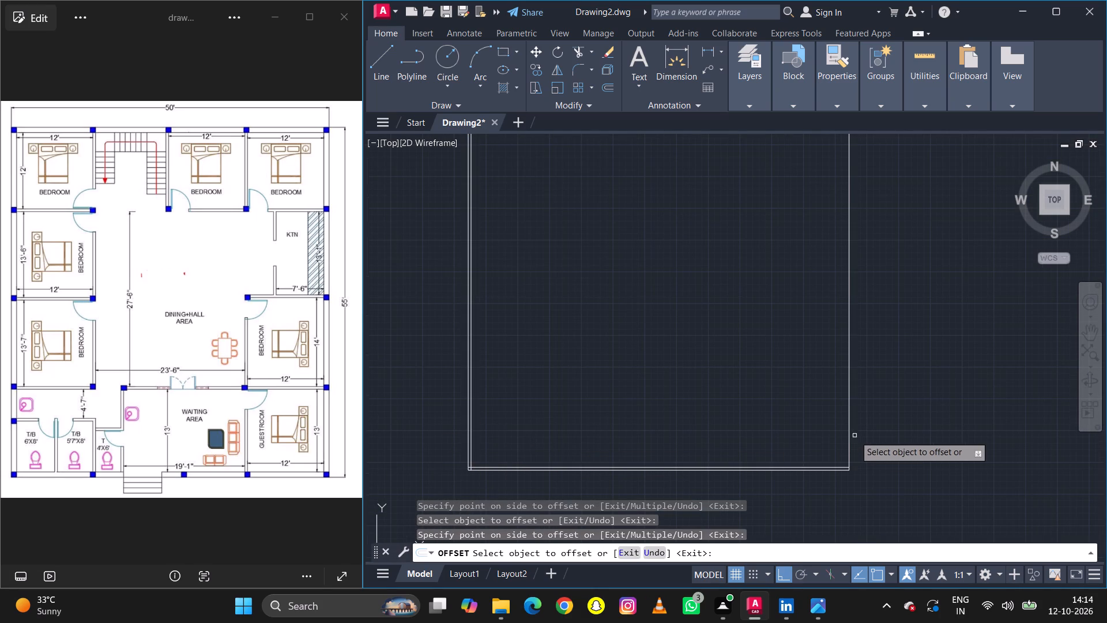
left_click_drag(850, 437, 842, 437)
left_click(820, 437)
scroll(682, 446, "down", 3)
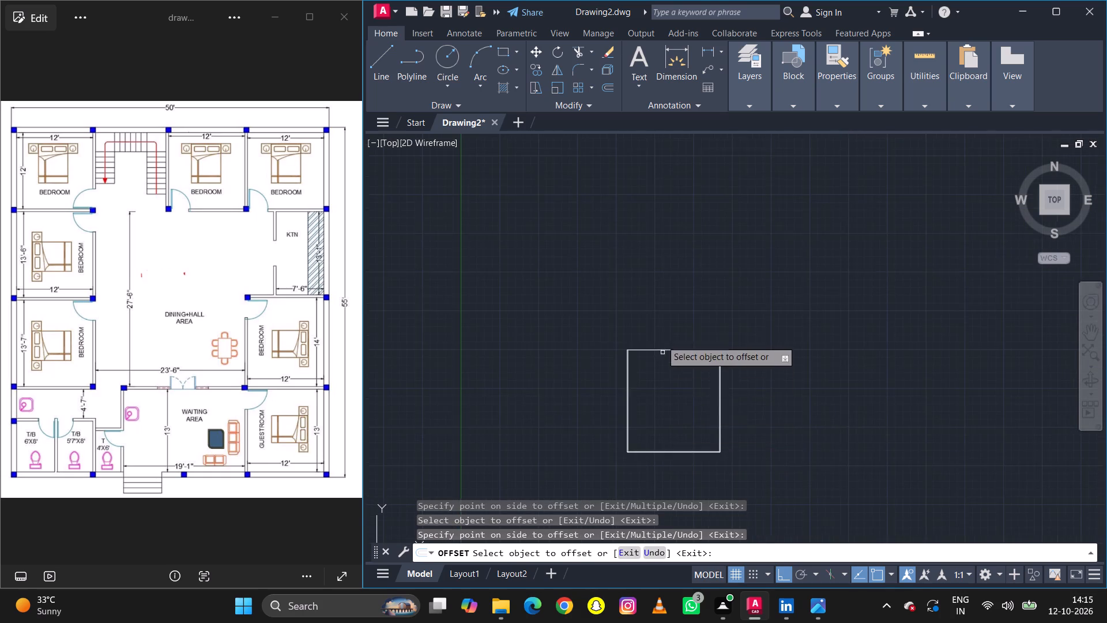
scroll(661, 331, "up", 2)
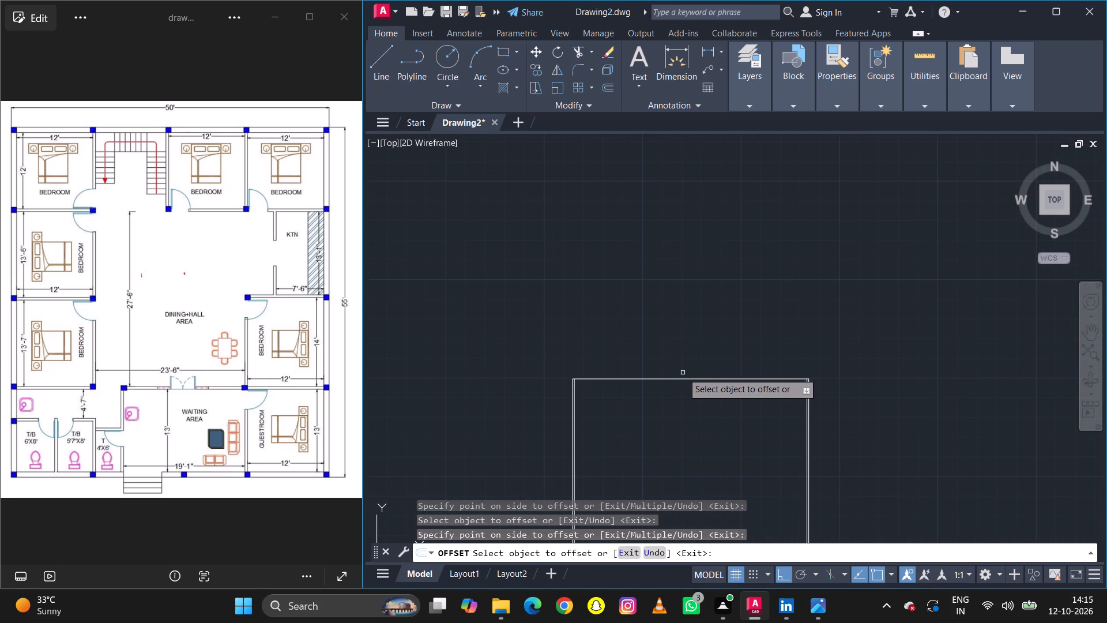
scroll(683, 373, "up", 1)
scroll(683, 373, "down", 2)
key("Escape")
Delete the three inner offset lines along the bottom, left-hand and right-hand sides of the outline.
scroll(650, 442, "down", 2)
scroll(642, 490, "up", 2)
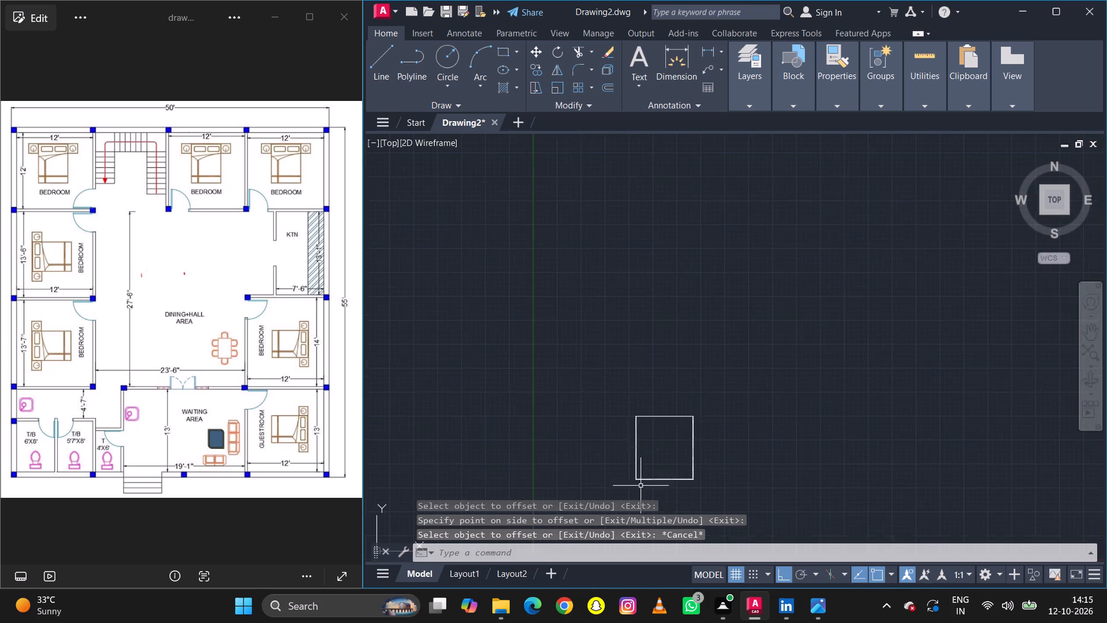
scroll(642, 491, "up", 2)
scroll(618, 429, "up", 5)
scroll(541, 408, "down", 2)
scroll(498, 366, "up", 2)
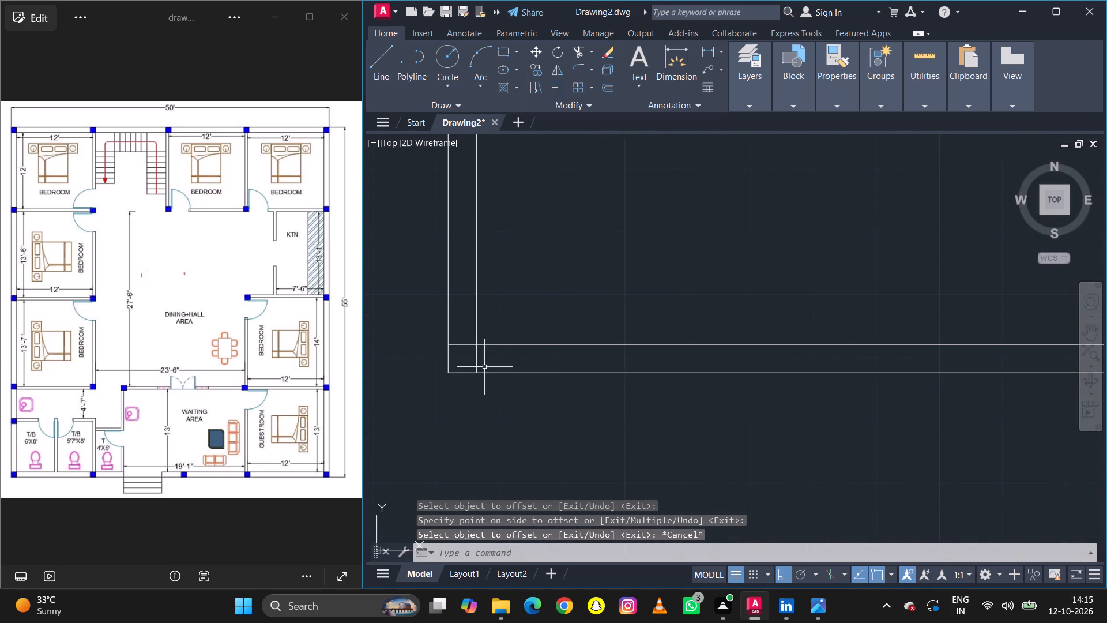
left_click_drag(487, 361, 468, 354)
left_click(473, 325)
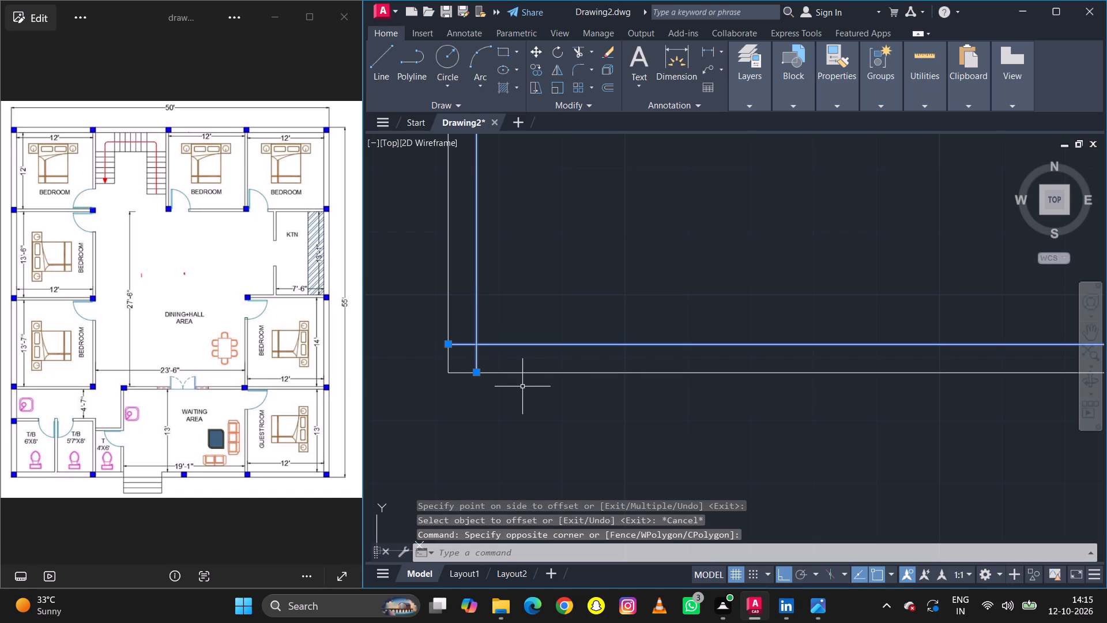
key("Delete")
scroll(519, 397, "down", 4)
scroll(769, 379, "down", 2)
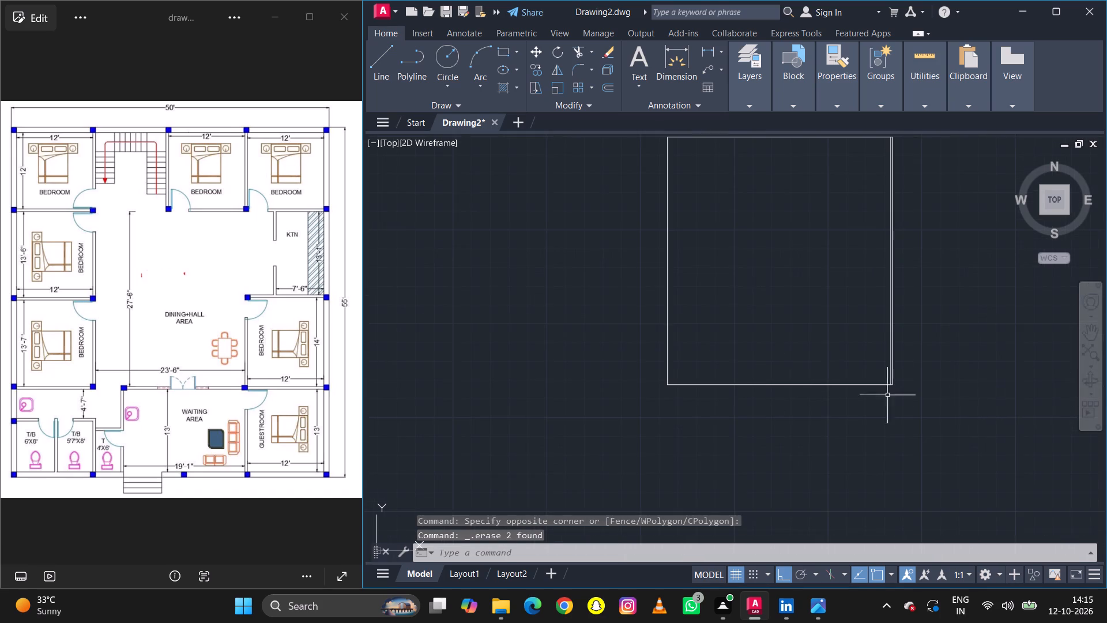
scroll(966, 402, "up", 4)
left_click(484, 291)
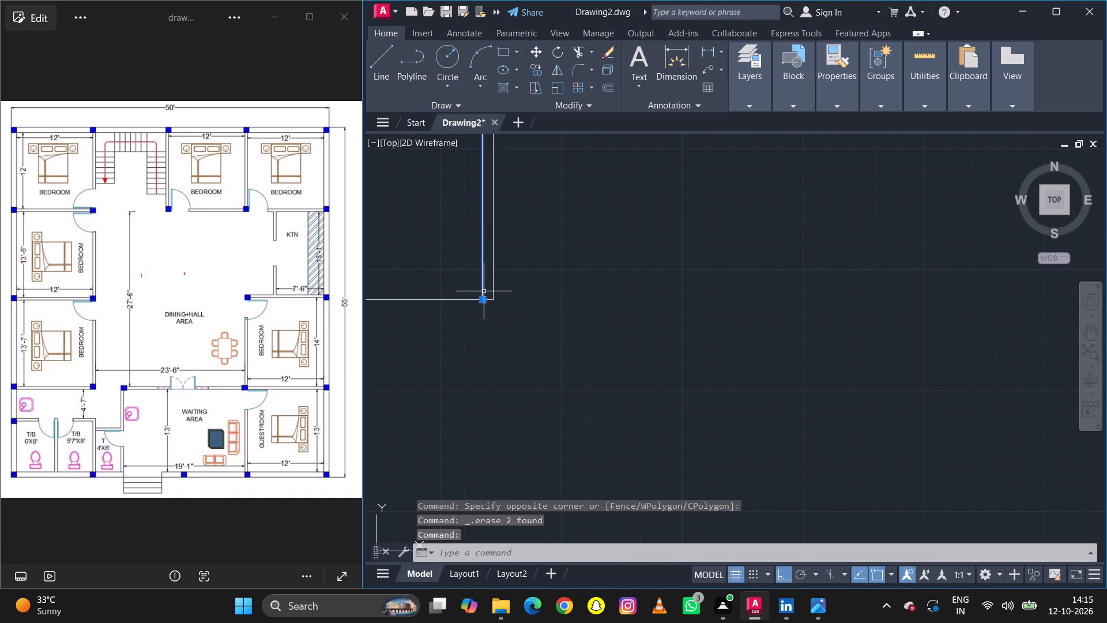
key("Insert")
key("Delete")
Offset the outline's bottom, left-hand, right-hand and top lines inward by 9" to form the outer walls.
scroll(555, 367, "down", 3)
key("o")
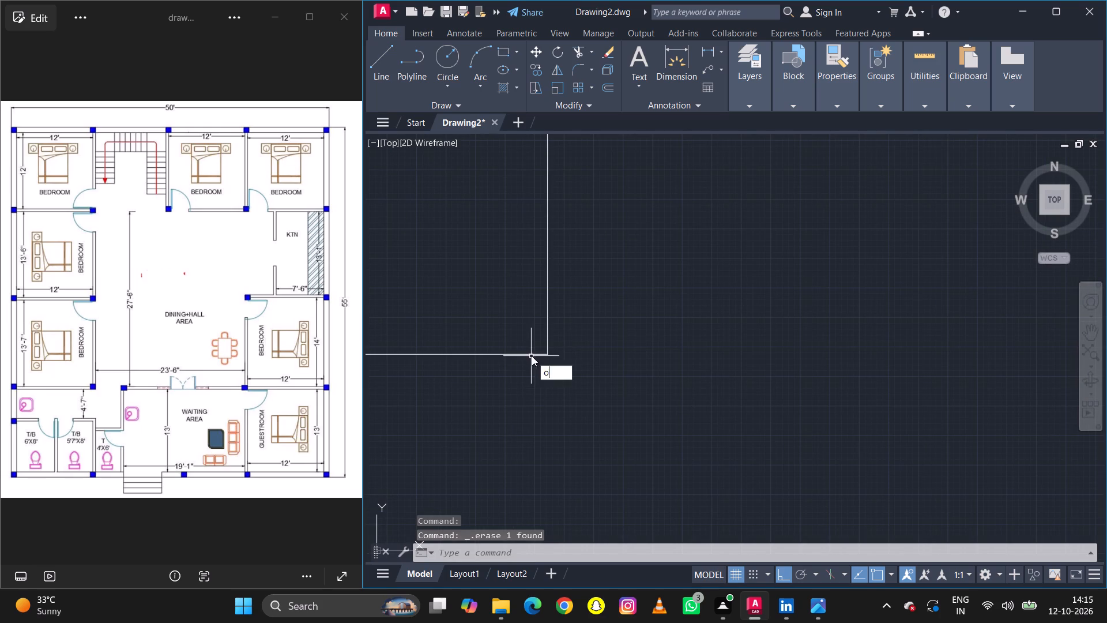
key("space")
key("9")
key("space")
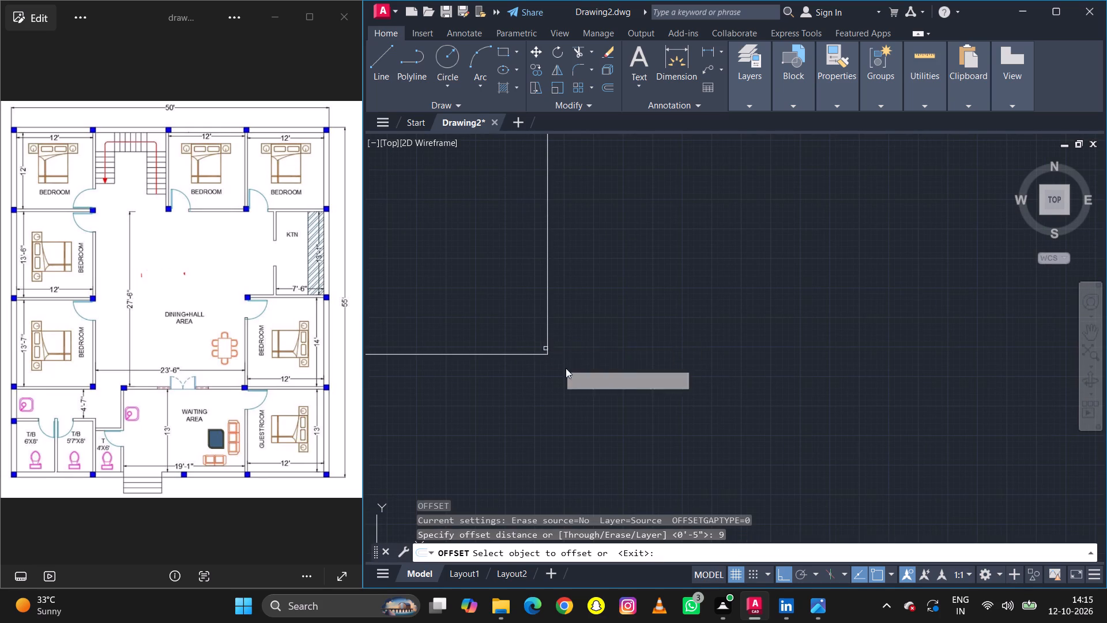
scroll(696, 365, "down", 4)
scroll(537, 356, "up", 2)
scroll(564, 365, "down", 1)
scroll(656, 368, "up", 1)
scroll(737, 368, "up", 1)
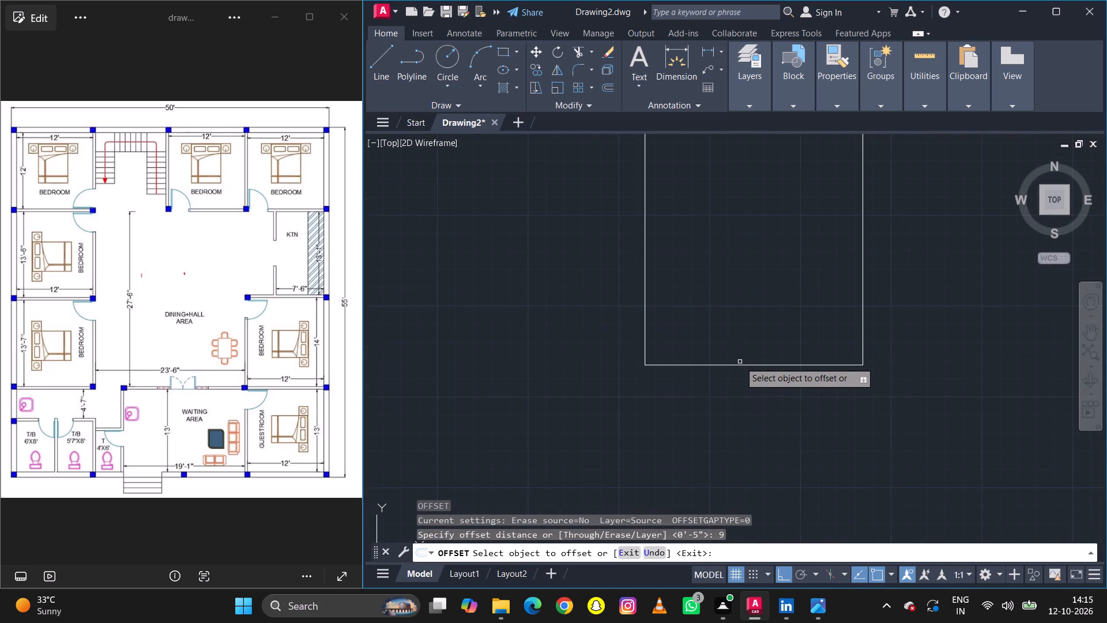
left_click(740, 365)
left_click(733, 343)
left_click(645, 339)
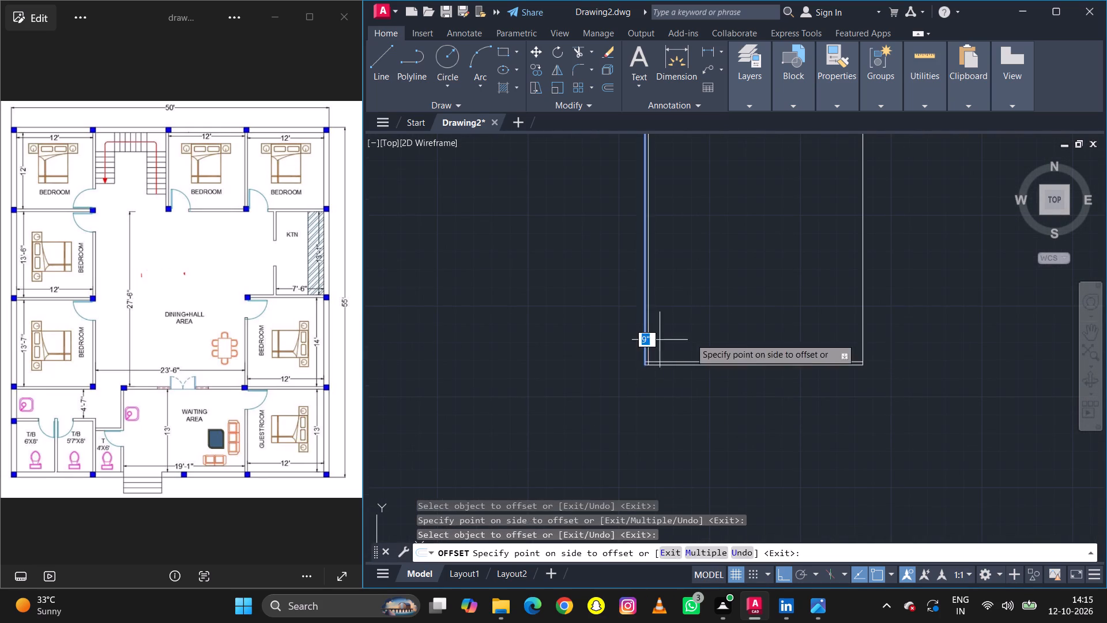
left_click(747, 328)
left_click(863, 335)
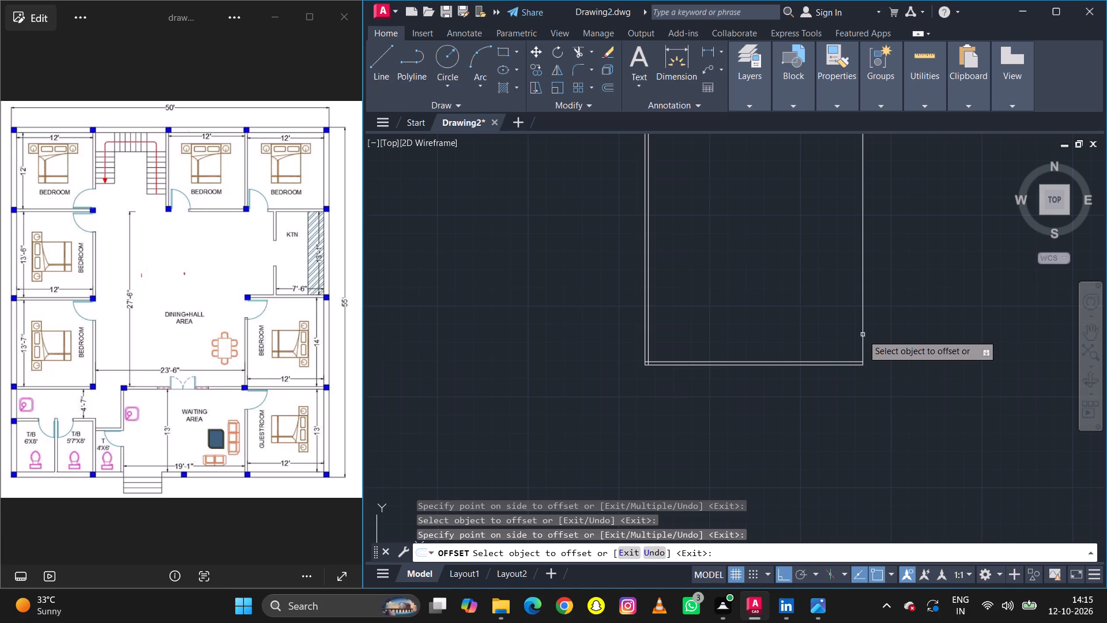
left_click(799, 339)
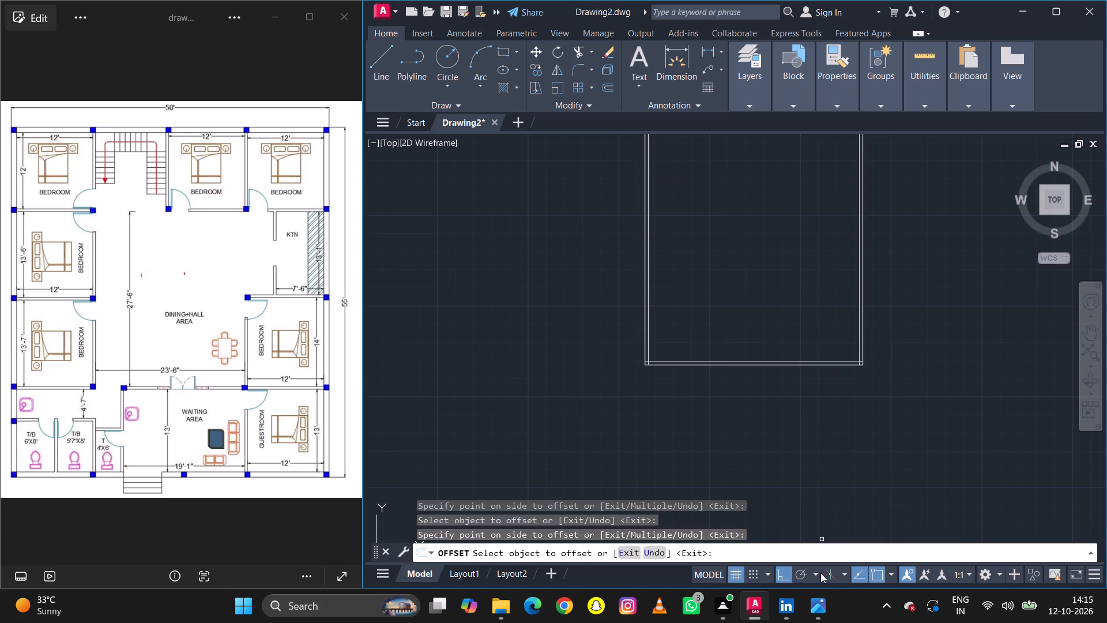
scroll(855, 471, "down", 3)
scroll(826, 389, "up", 2)
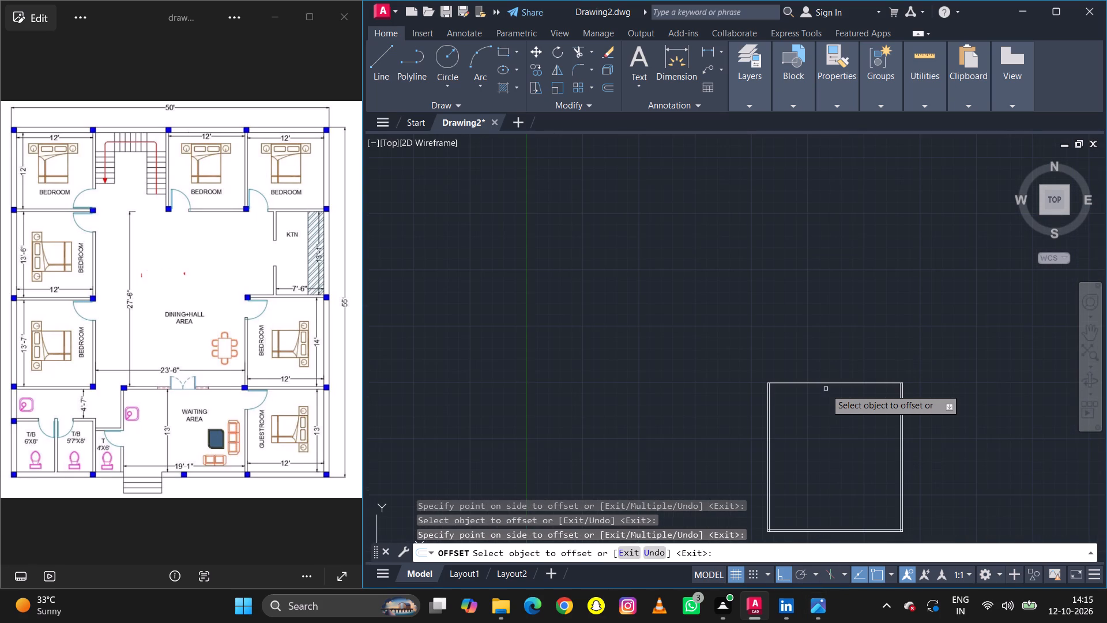
left_click(827, 382)
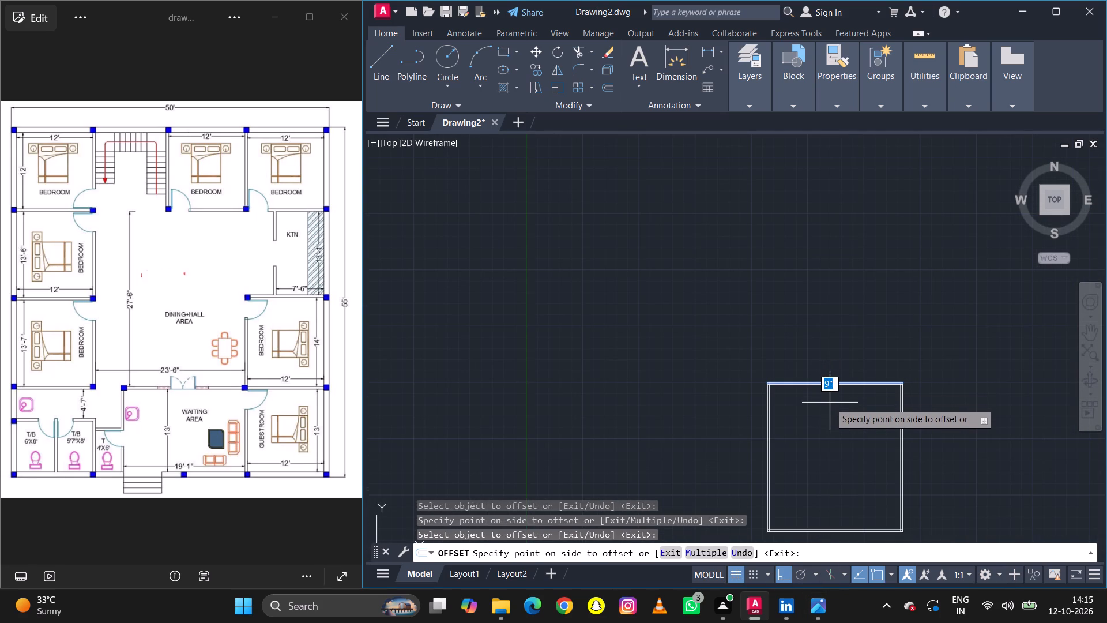
left_click(827, 409)
key("Escape")
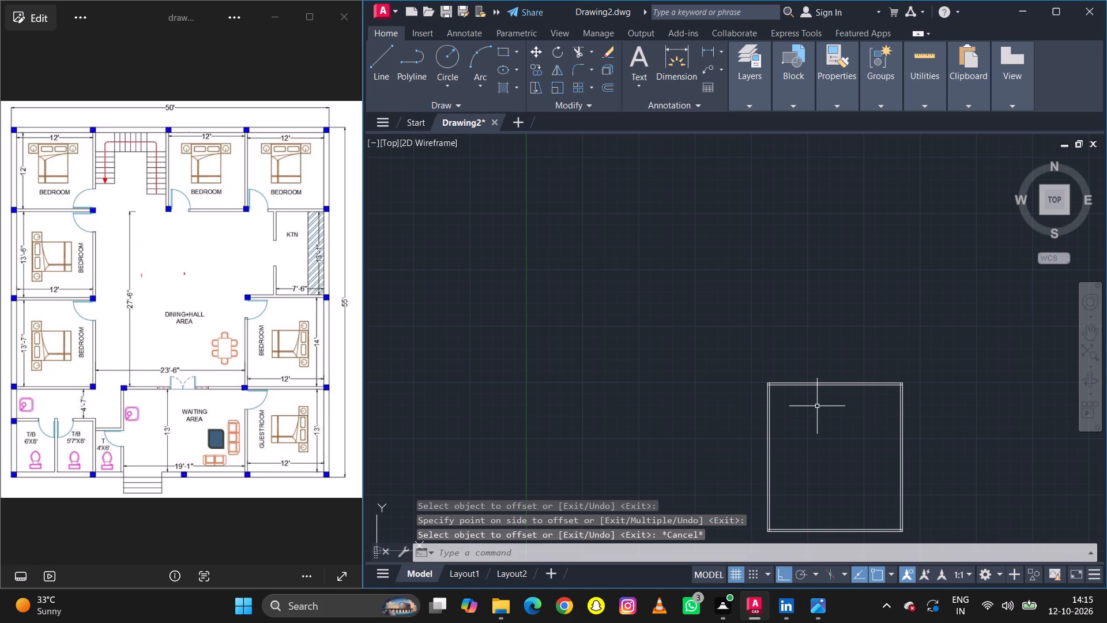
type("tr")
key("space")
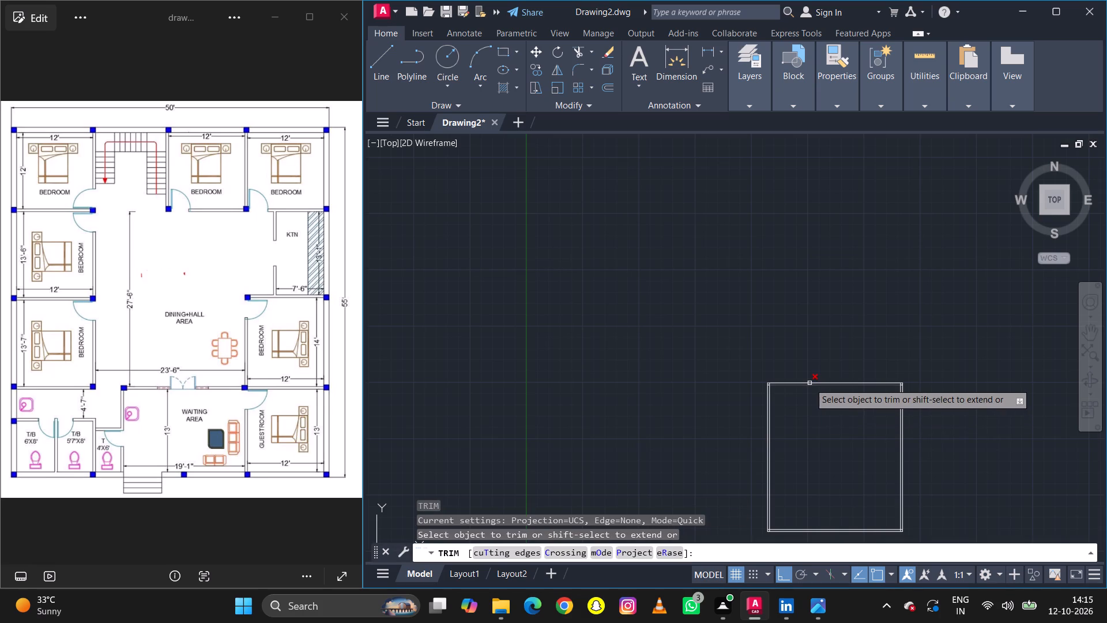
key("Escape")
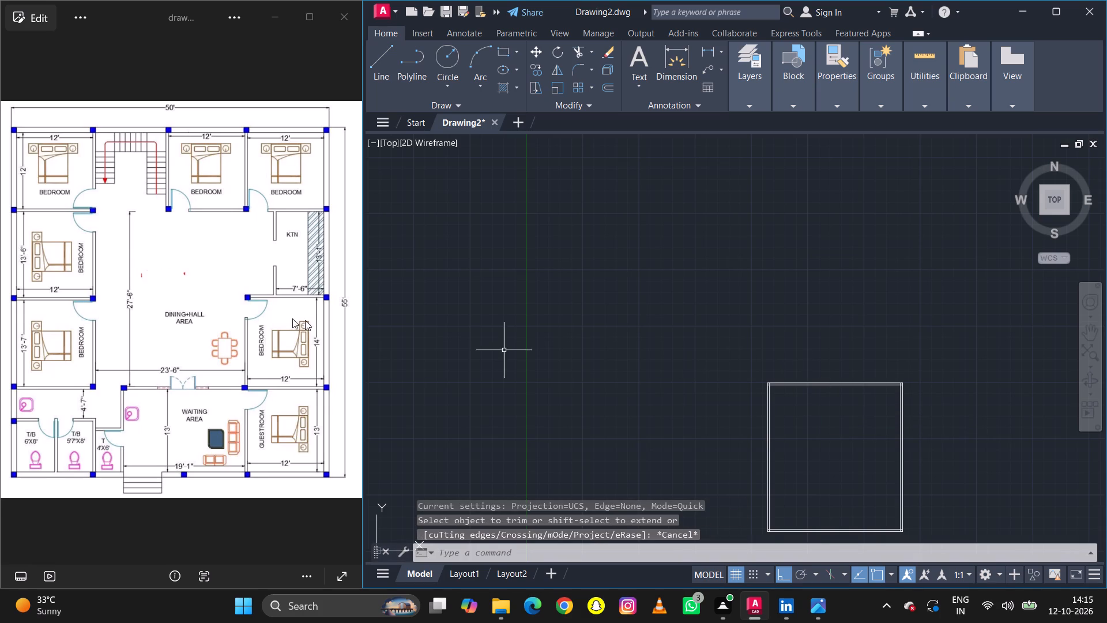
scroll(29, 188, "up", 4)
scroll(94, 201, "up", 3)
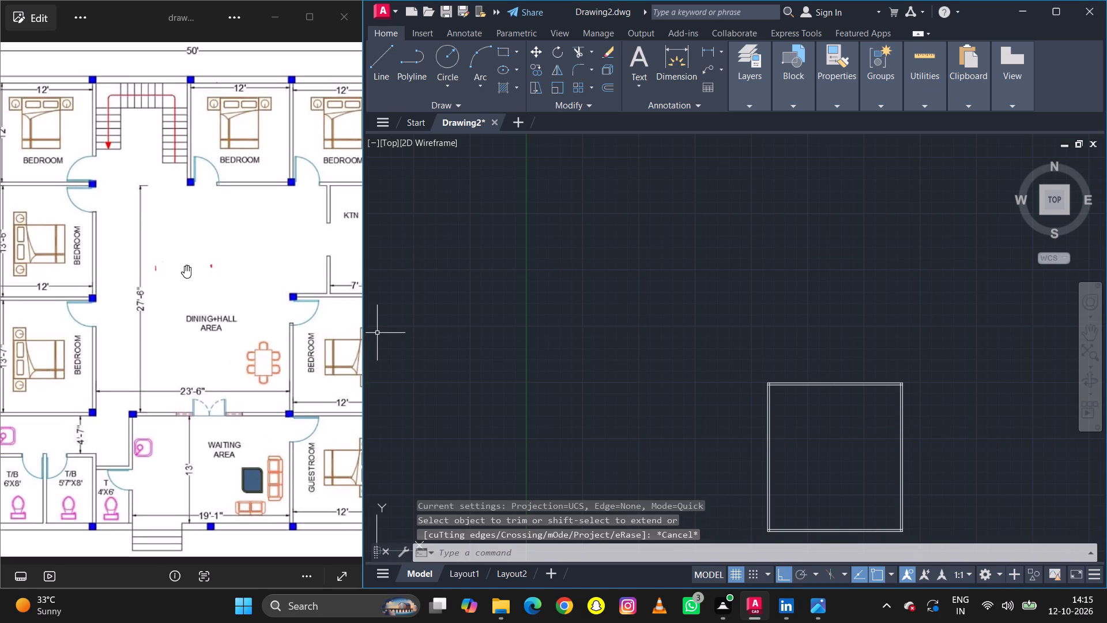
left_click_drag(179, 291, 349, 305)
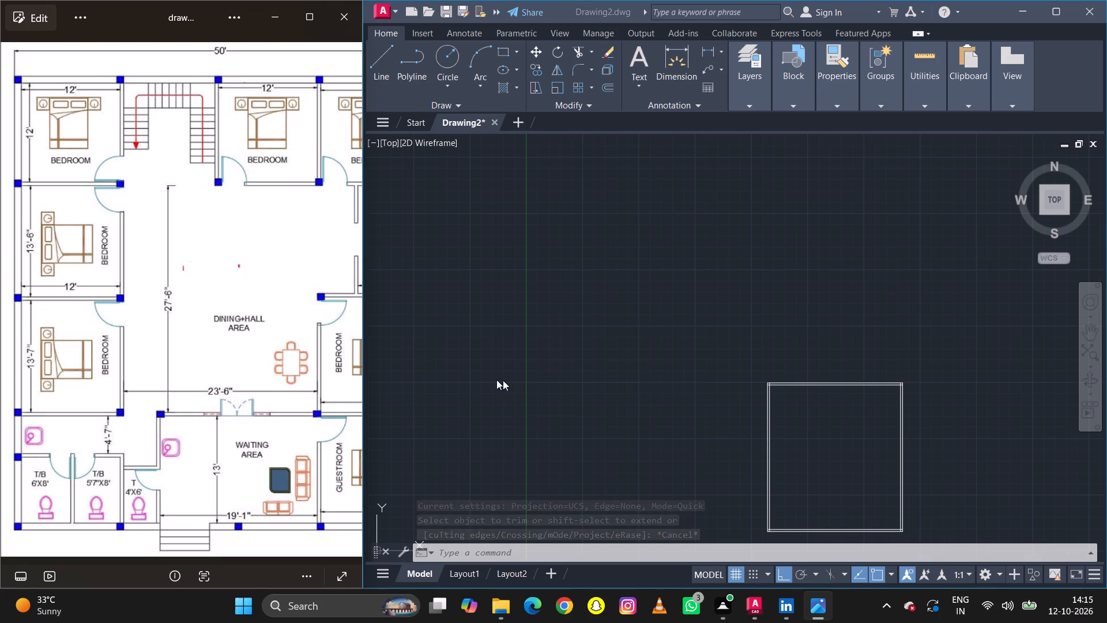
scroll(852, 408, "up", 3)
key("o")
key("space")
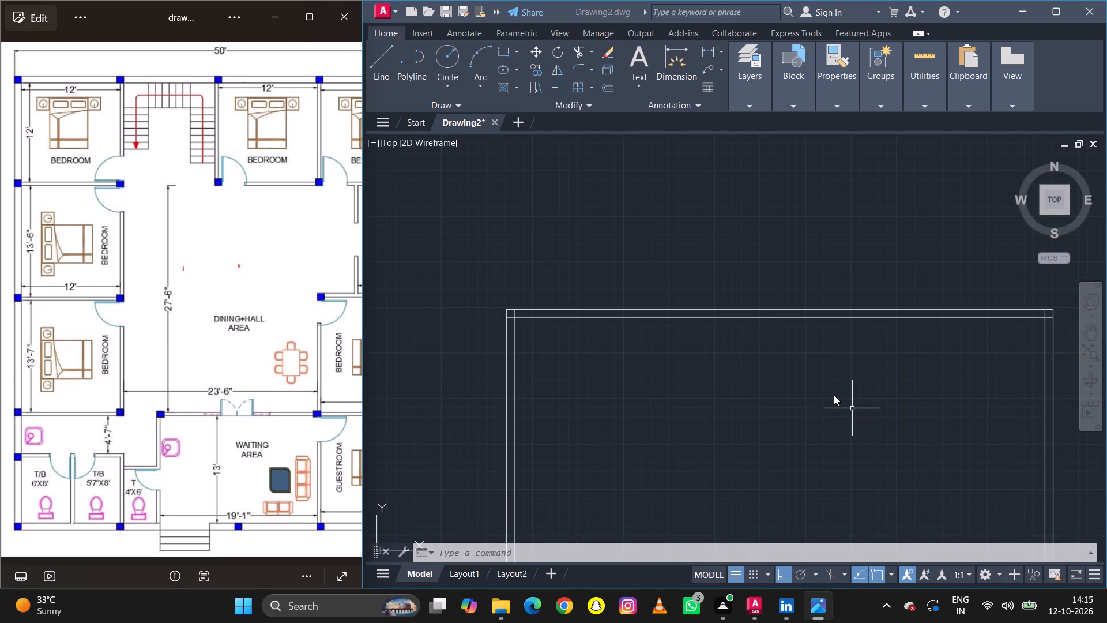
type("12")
Offset the top wall's inner line 12' downward, and that new line a further 4.5" downward, for the top bedrooms' lower wall.
left_click(797, 394)
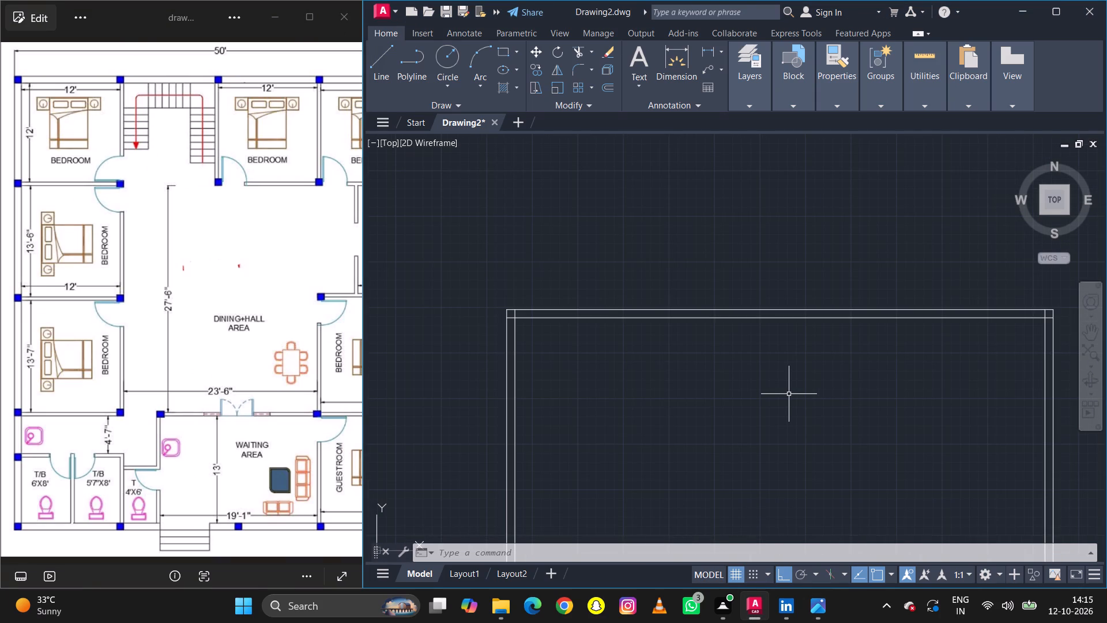
type("o 12'")
key("space")
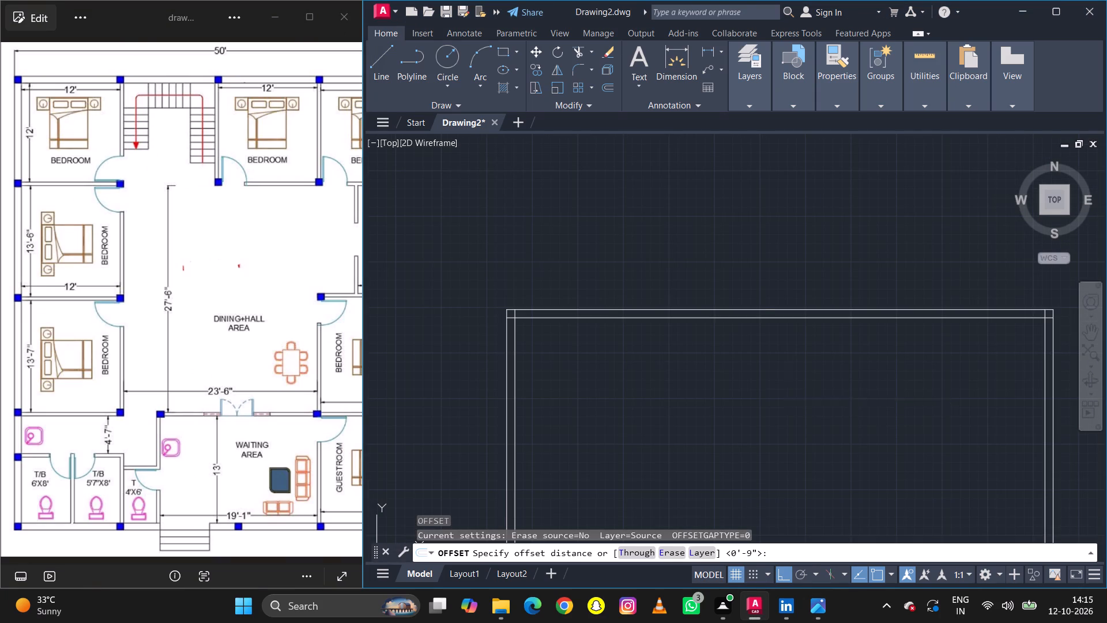
left_click(763, 318)
left_click(745, 386)
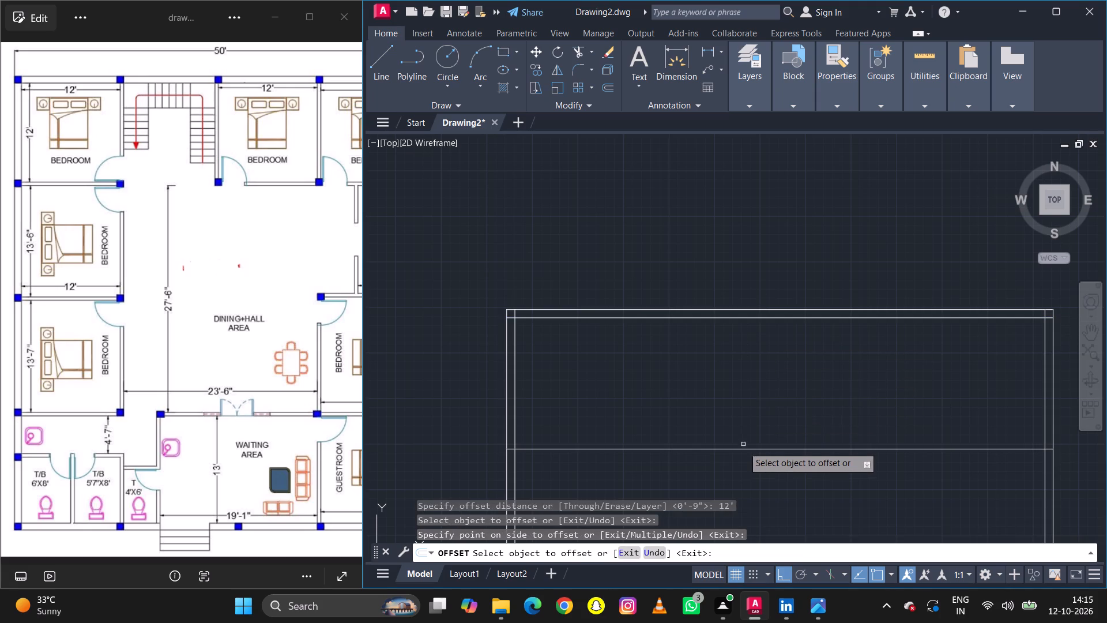
left_click(743, 447)
type("4.")
key("5")
key("space")
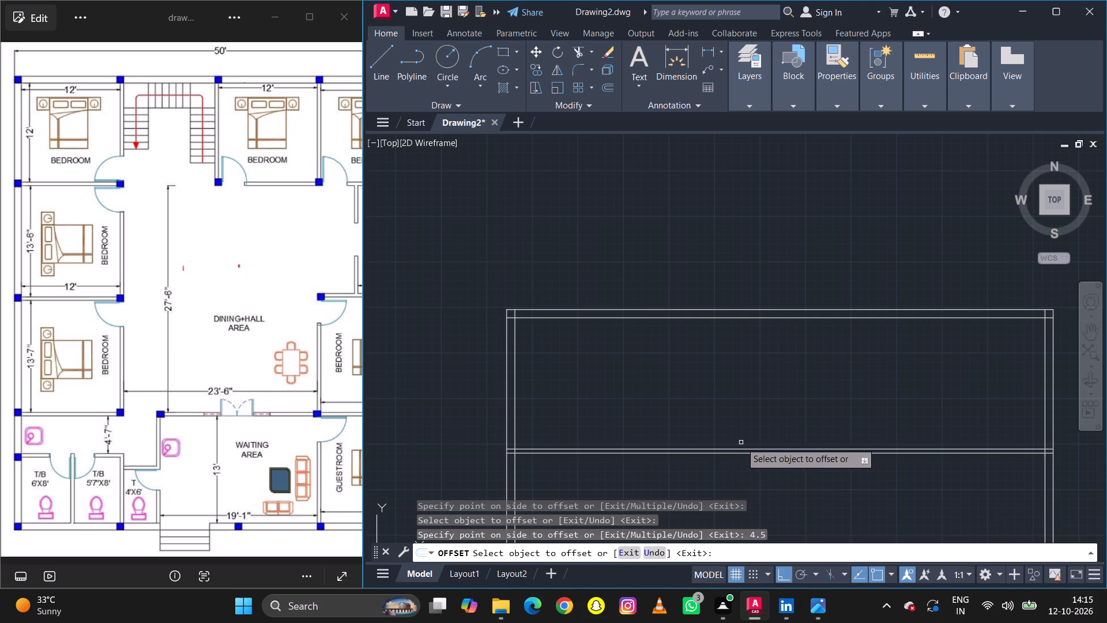
key("Escape")
Offset the inner lines of the left-hand and right-hand outer walls 12' inward to mark the bedroom widths.
scroll(705, 395, "down", 1)
scroll(699, 422, "up", 1)
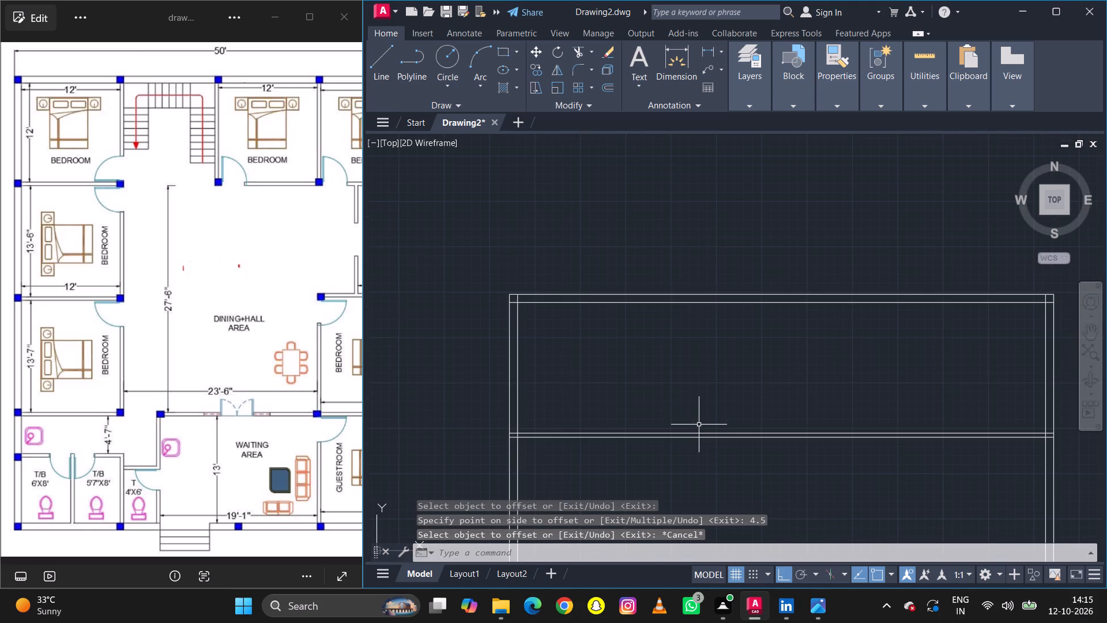
scroll(699, 422, "down", 1)
type("o 12'")
key("space")
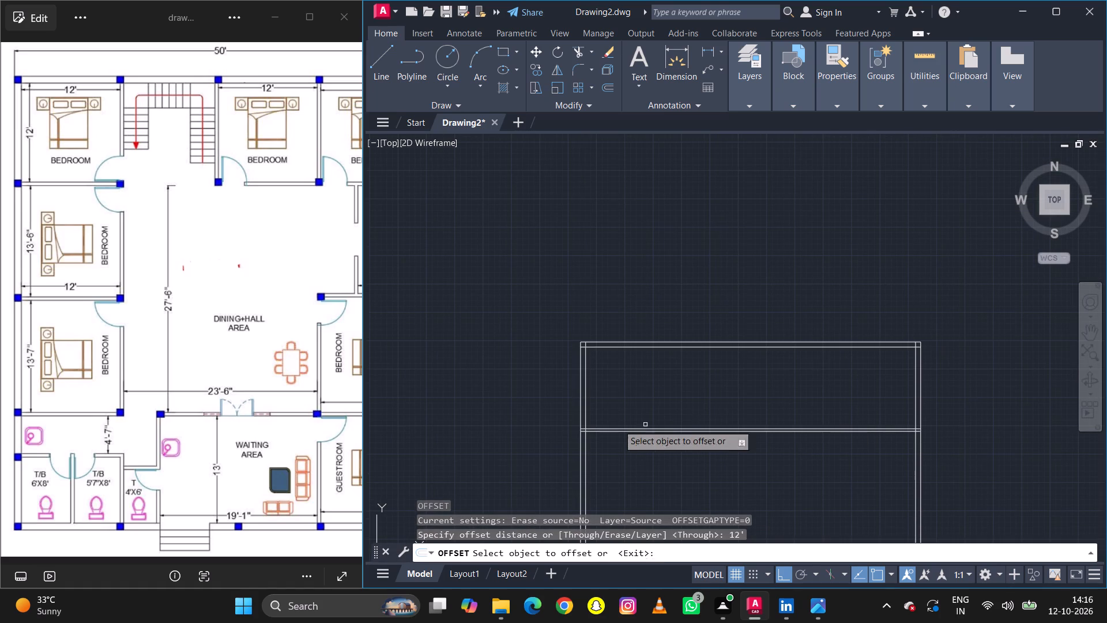
left_click(584, 415)
left_click(718, 419)
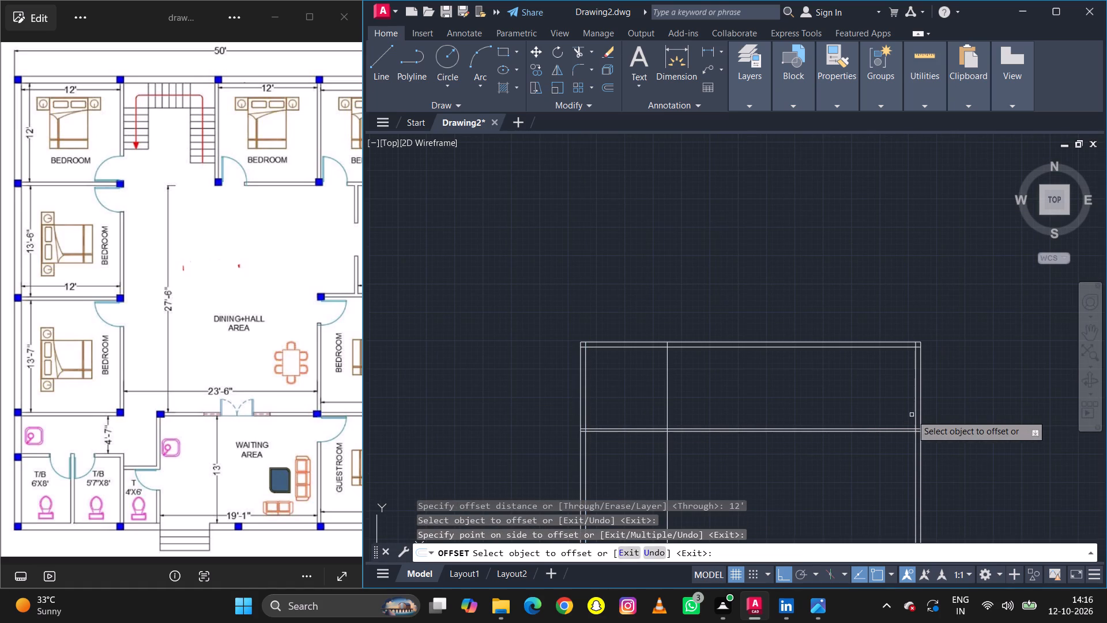
left_click(916, 415)
left_click(865, 419)
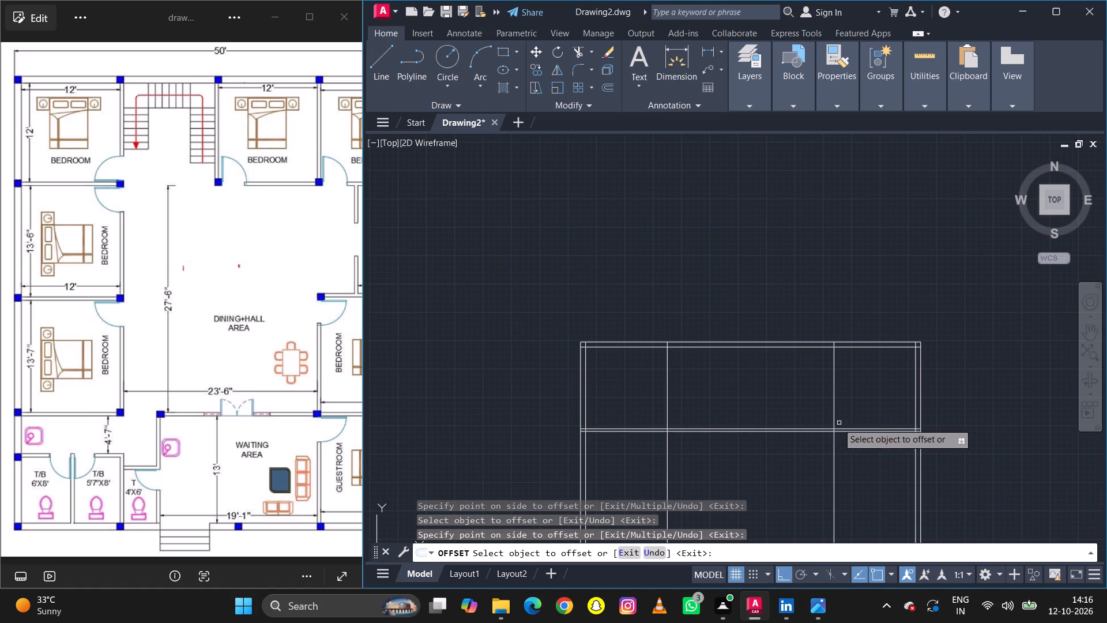
Offset both 12' bedroom-width lines 4.5" toward the middle of the plan to form vertical partition walls.
left_click(668, 409)
key("4")
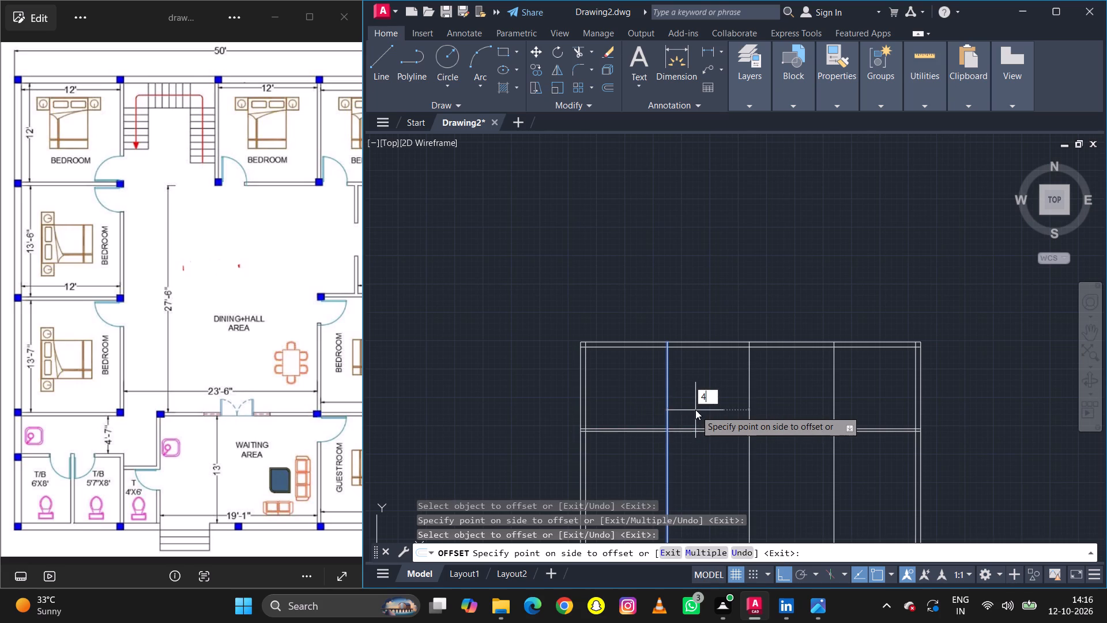
key("period")
type("5")
key("space")
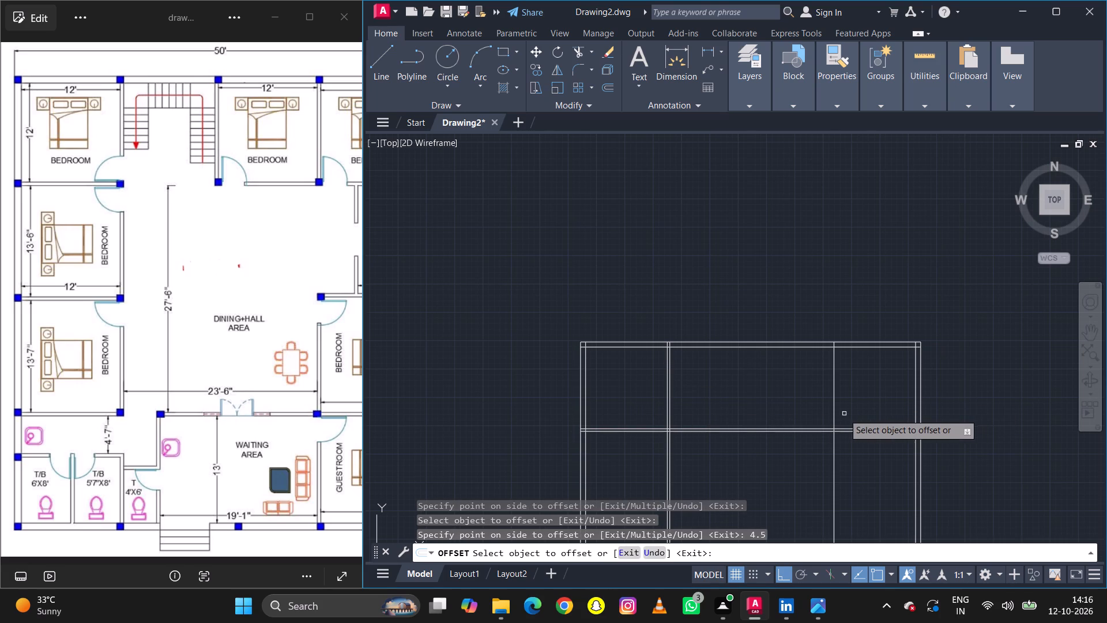
left_click(835, 413)
key("4")
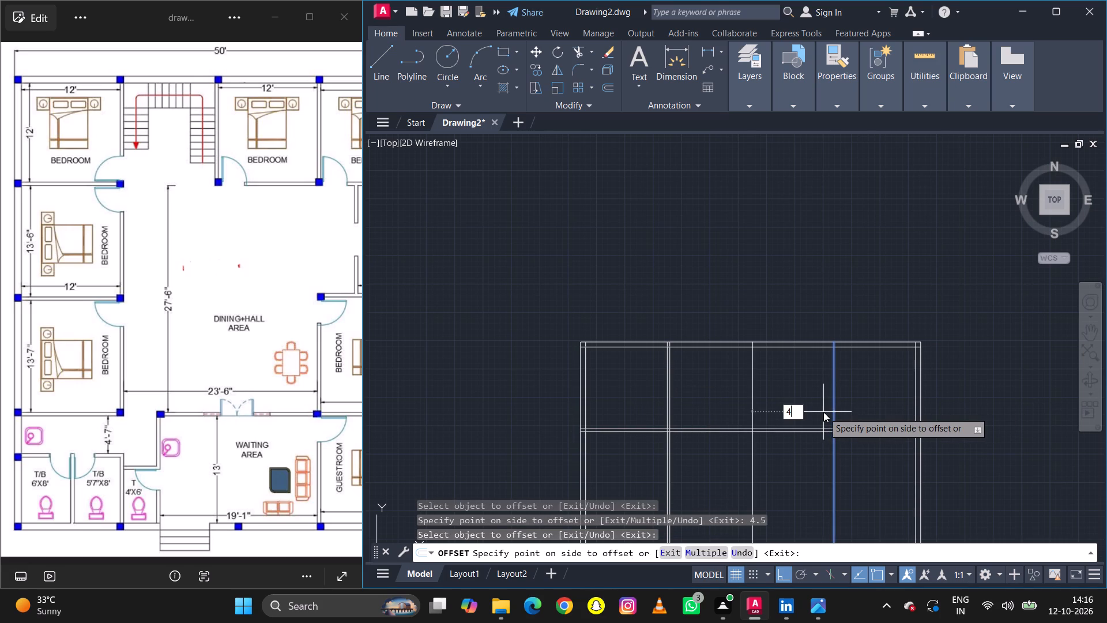
key("period")
type("5")
key("space")
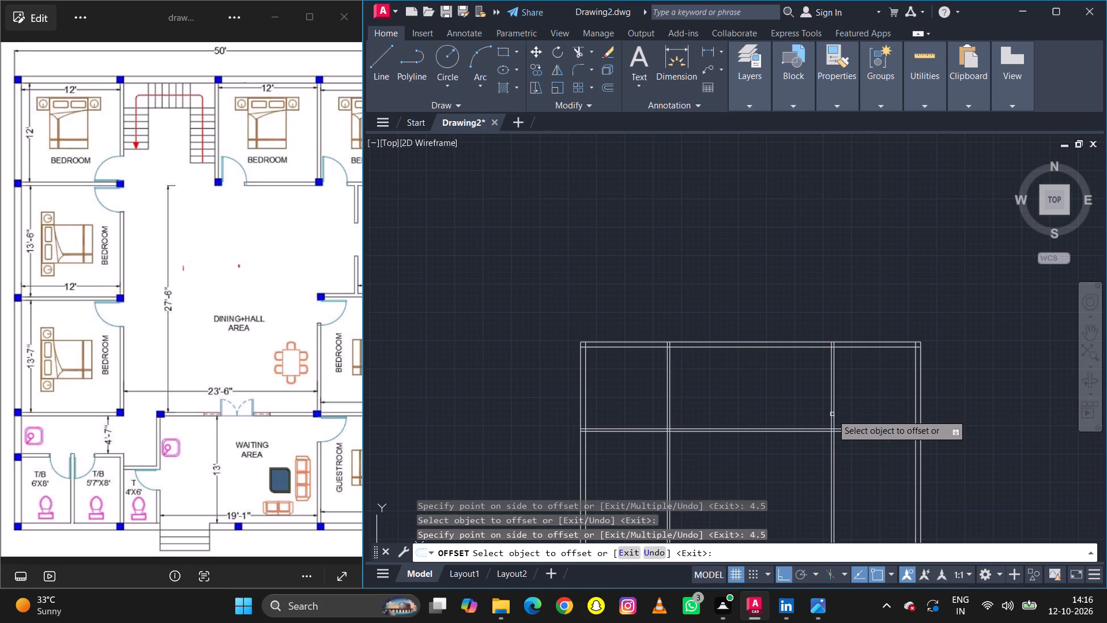
Add the middle vertical partition by offsetting the right-hand partition's inner line 12' toward the left, and the result another 4.5".
left_click(832, 414)
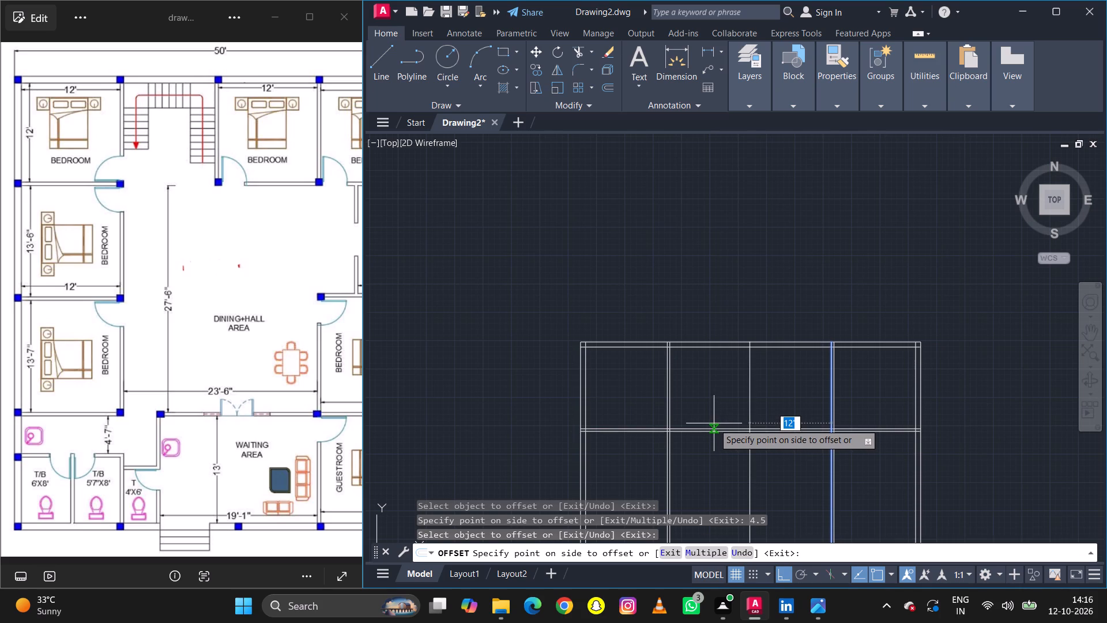
type("12'")
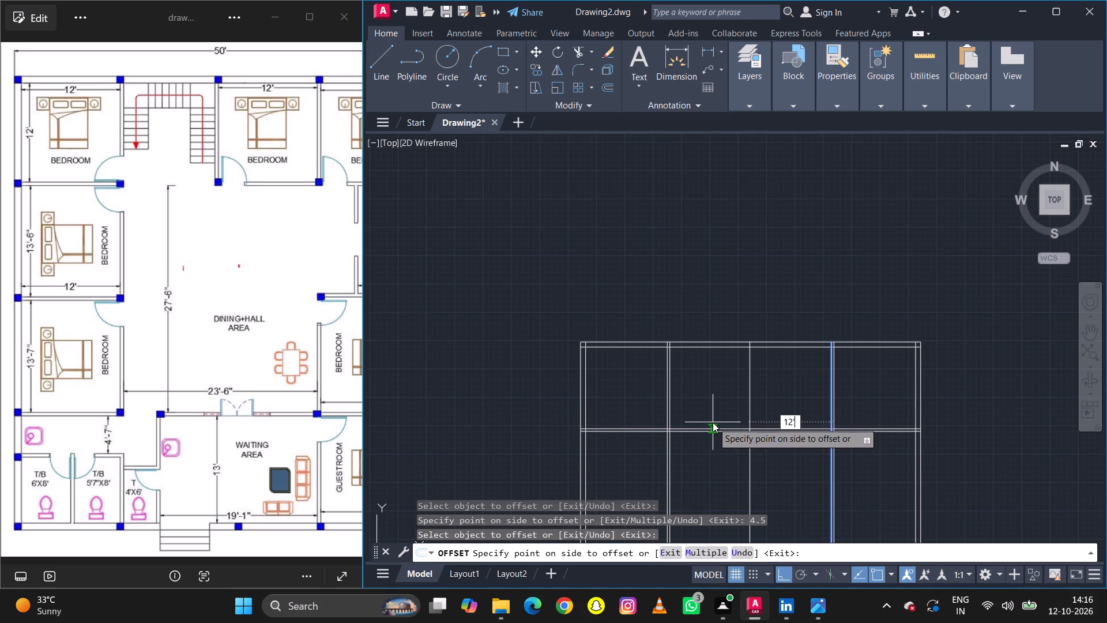
key("space")
left_click(750, 422)
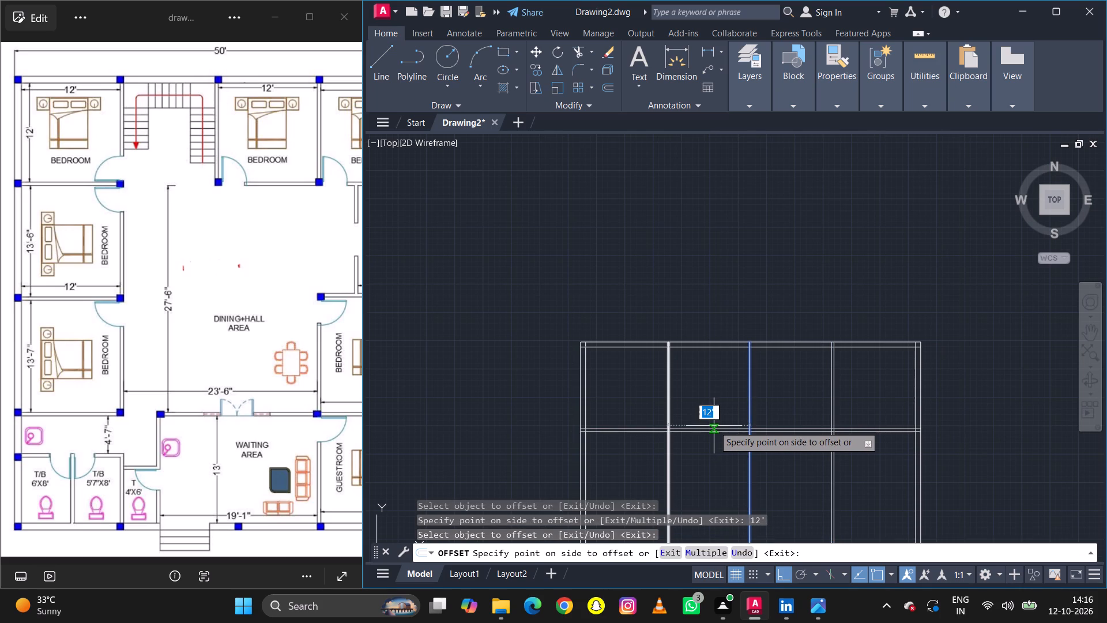
key("4")
key("period")
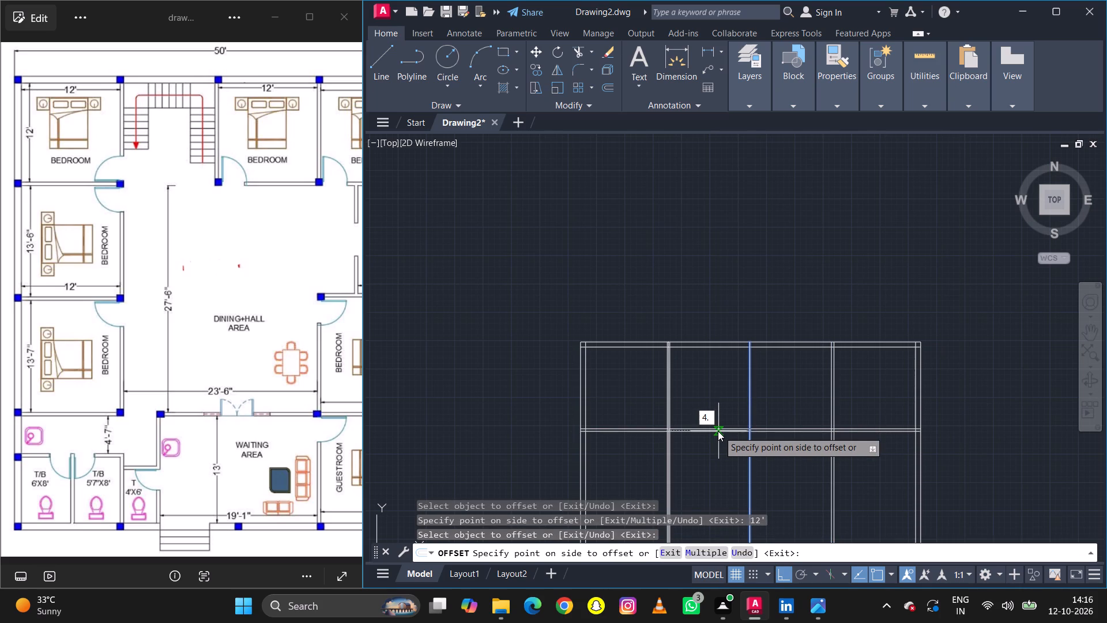
key("5")
key("space")
key("F1")
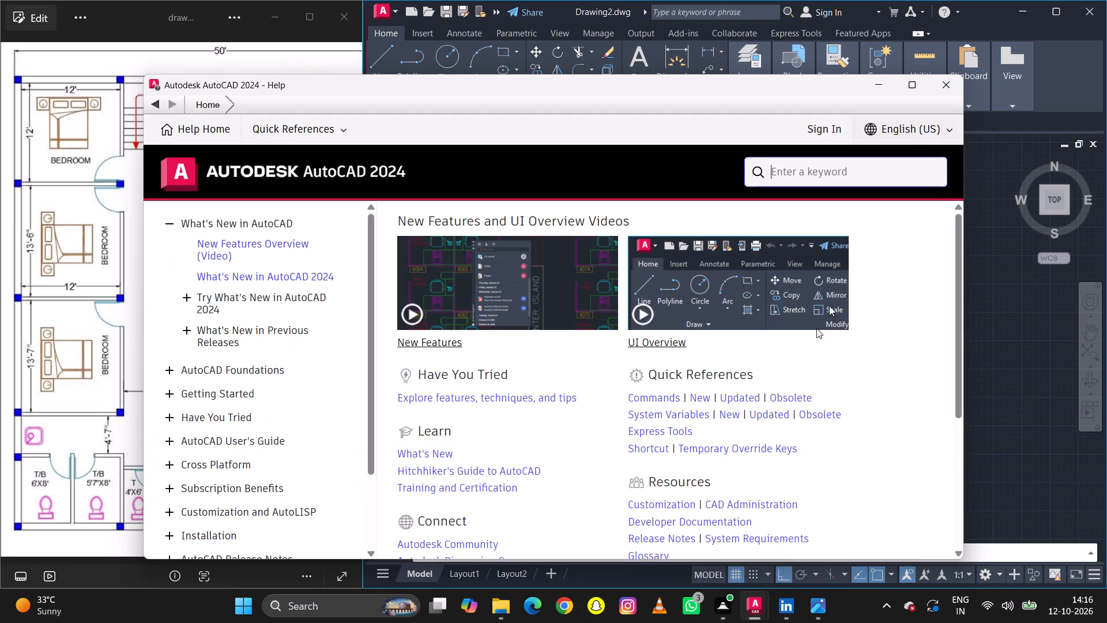
left_click(944, 90)
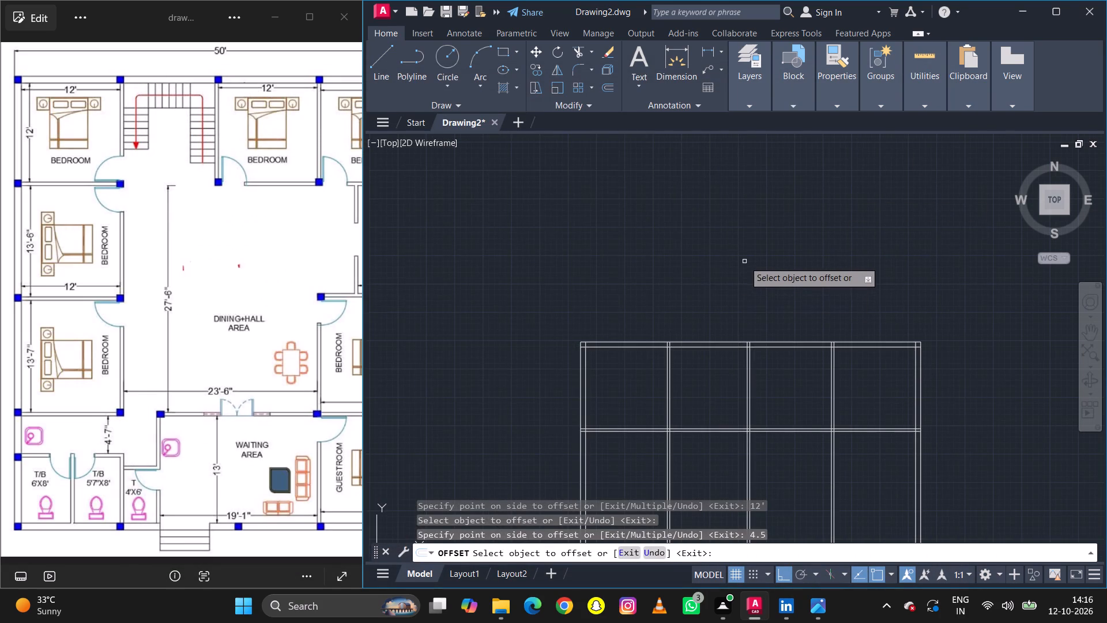
Examine the rooms and dimensions along the right-hand side of the reference plan.
scroll(744, 261, "down", 2)
scroll(777, 363, "up", 1)
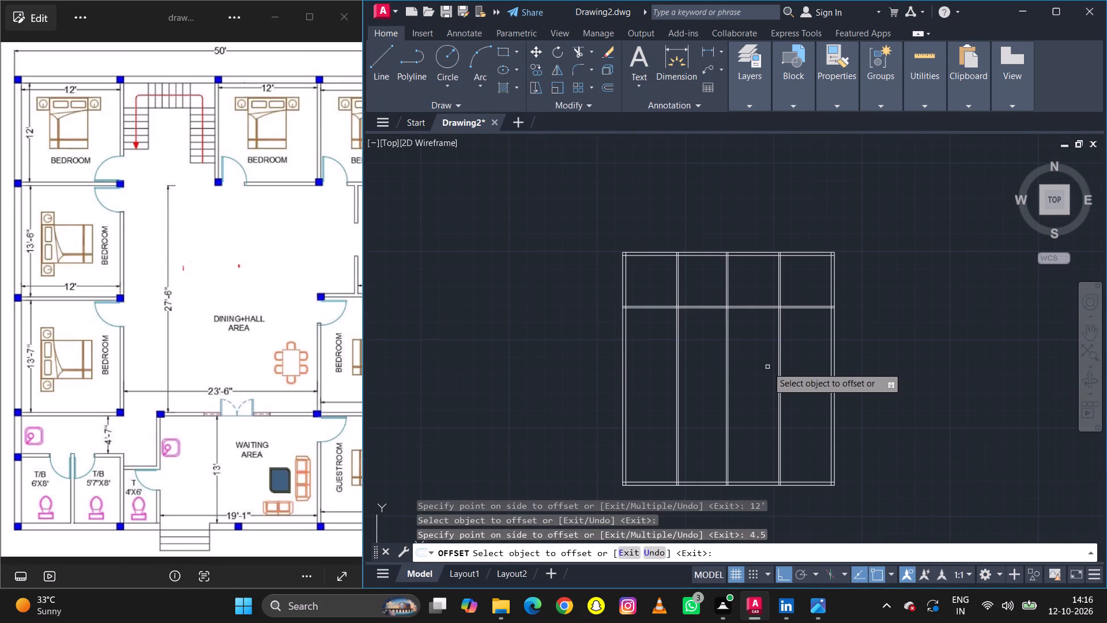
scroll(291, 315, "down", 3)
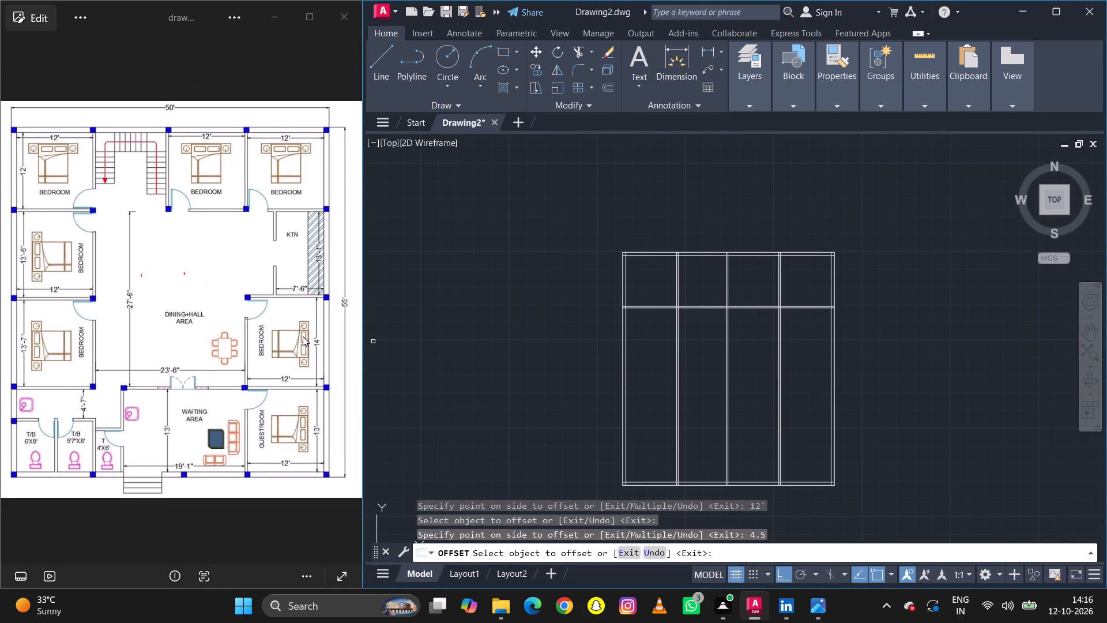
scroll(303, 338, "up", 1)
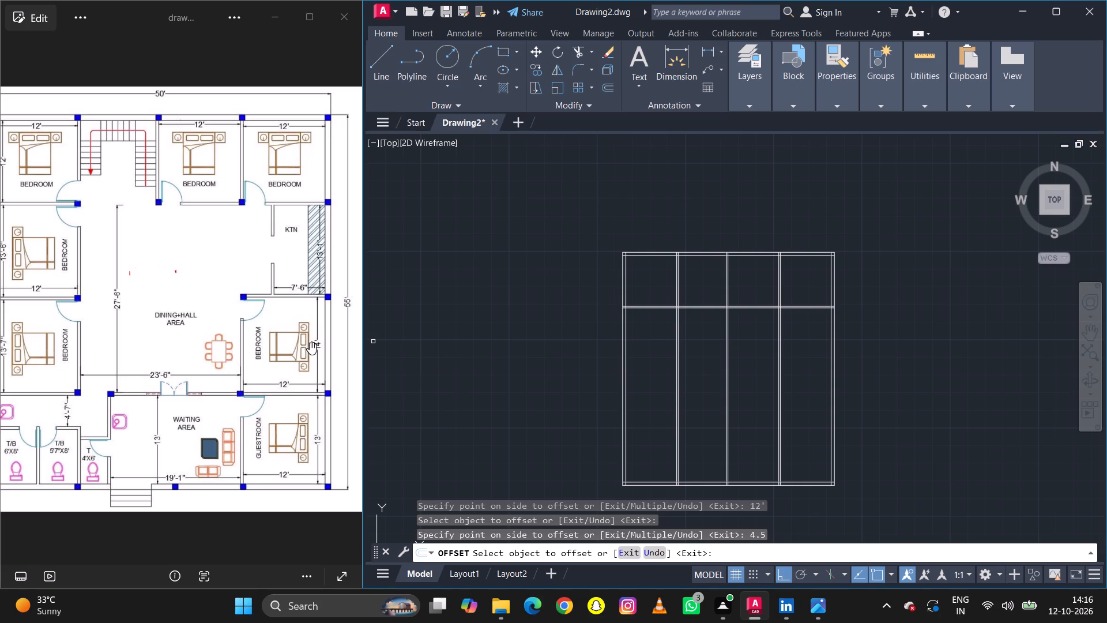
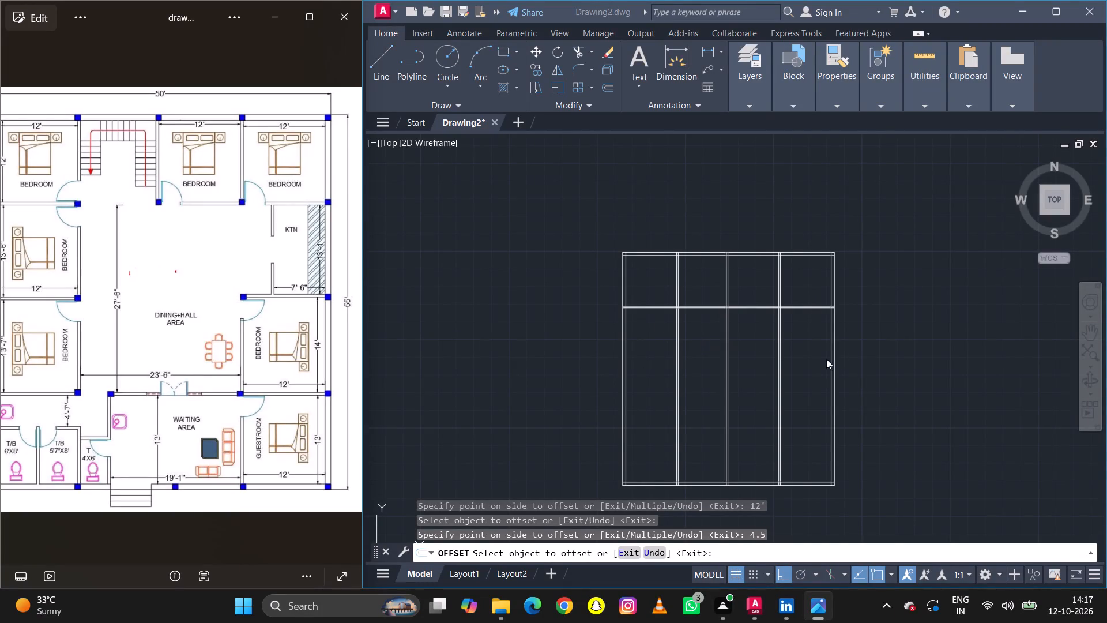
Examine the bedrooms and their depth dimensions along the left-hand side of the 50' by 55' reference plan.
scroll(843, 355, "down", 2)
scroll(751, 367, "up", 3)
scroll(717, 340, "down", 4)
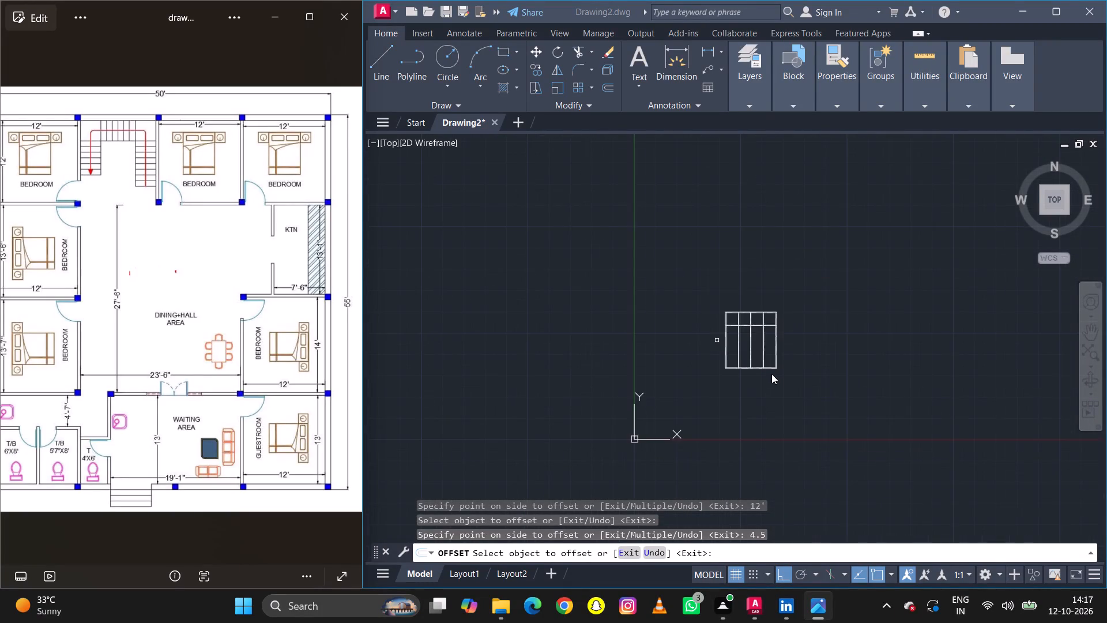
scroll(775, 382, "up", 2)
scroll(725, 349, "up", 2)
scroll(717, 346, "down", 1)
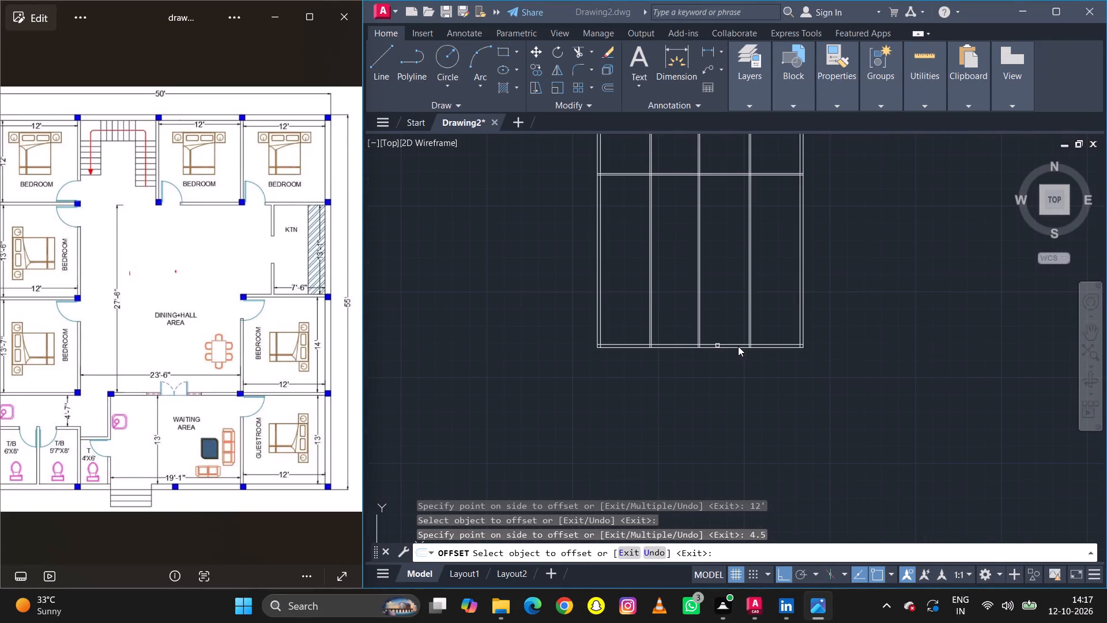
scroll(749, 346, "down", 2)
scroll(668, 318, "up", 2)
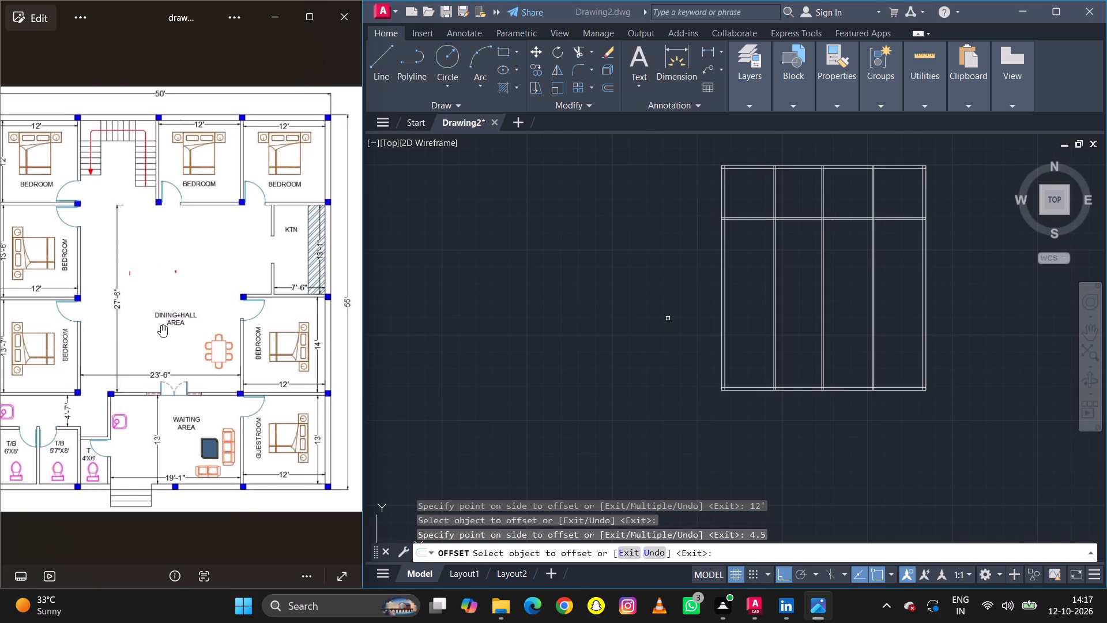
left_click_drag(161, 325, 222, 347)
scroll(61, 284, "up", 1)
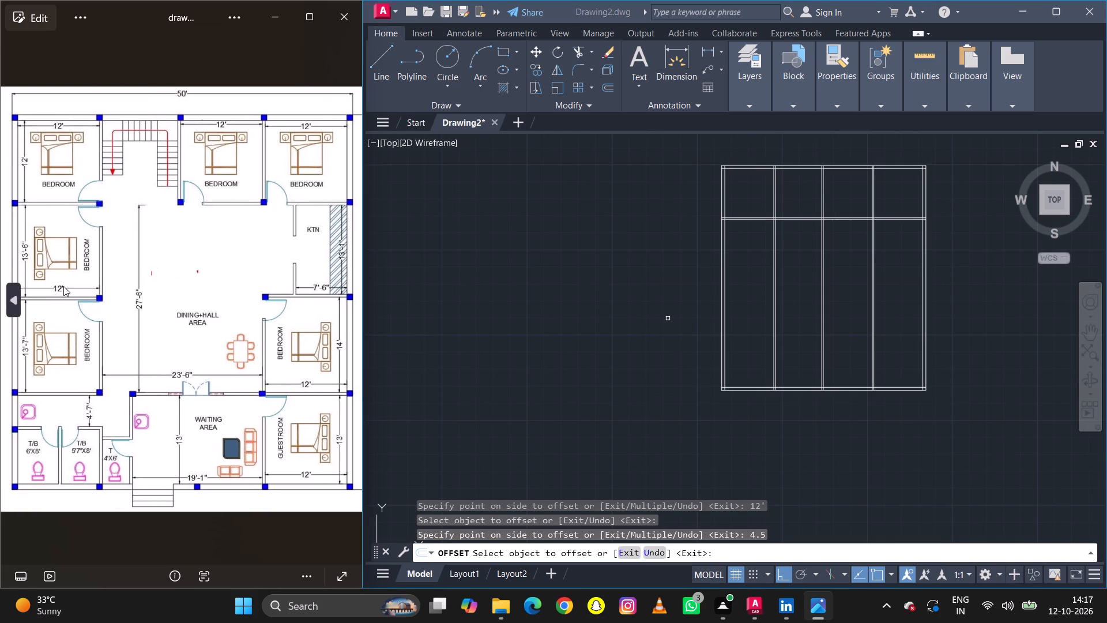
key("Escape")
left_click(793, 287)
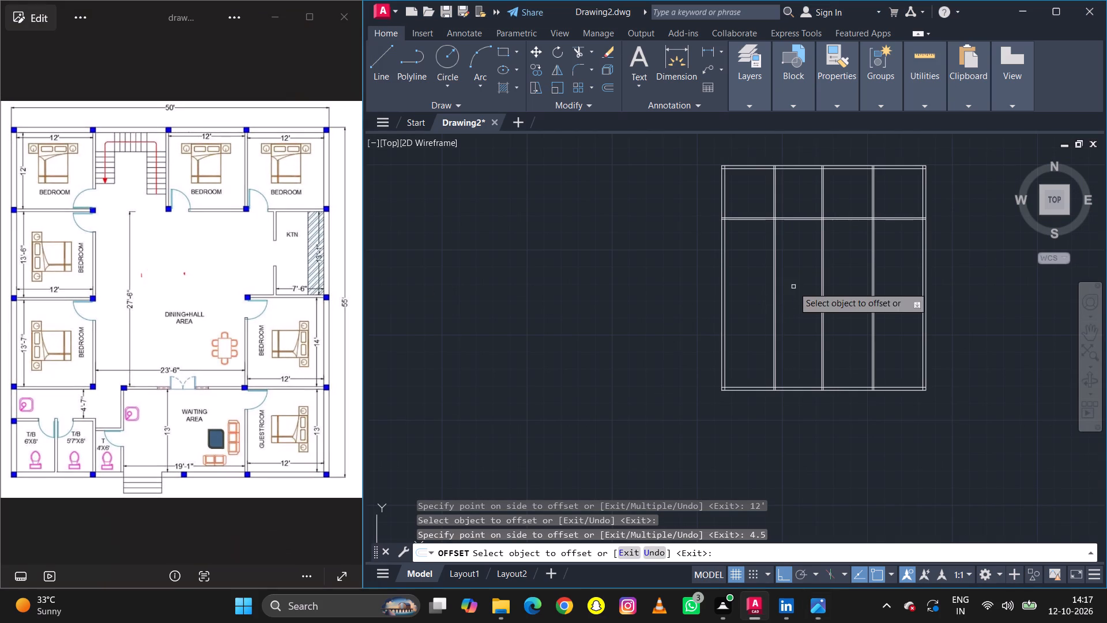
scroll(25, 268, "up", 7)
left_click(27, 268)
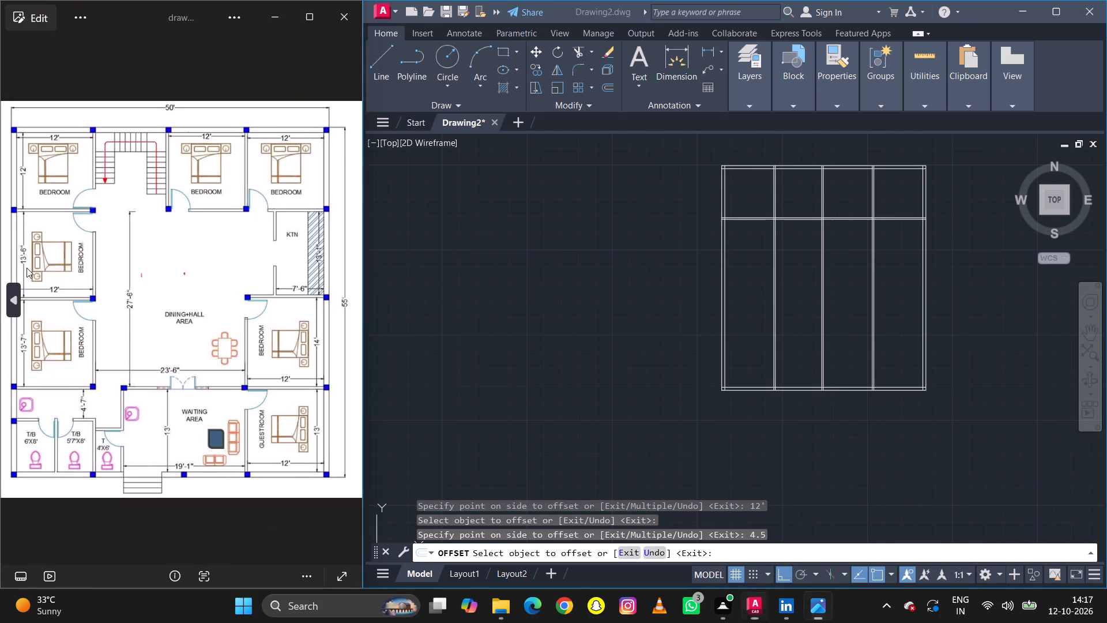
left_click(341, 330)
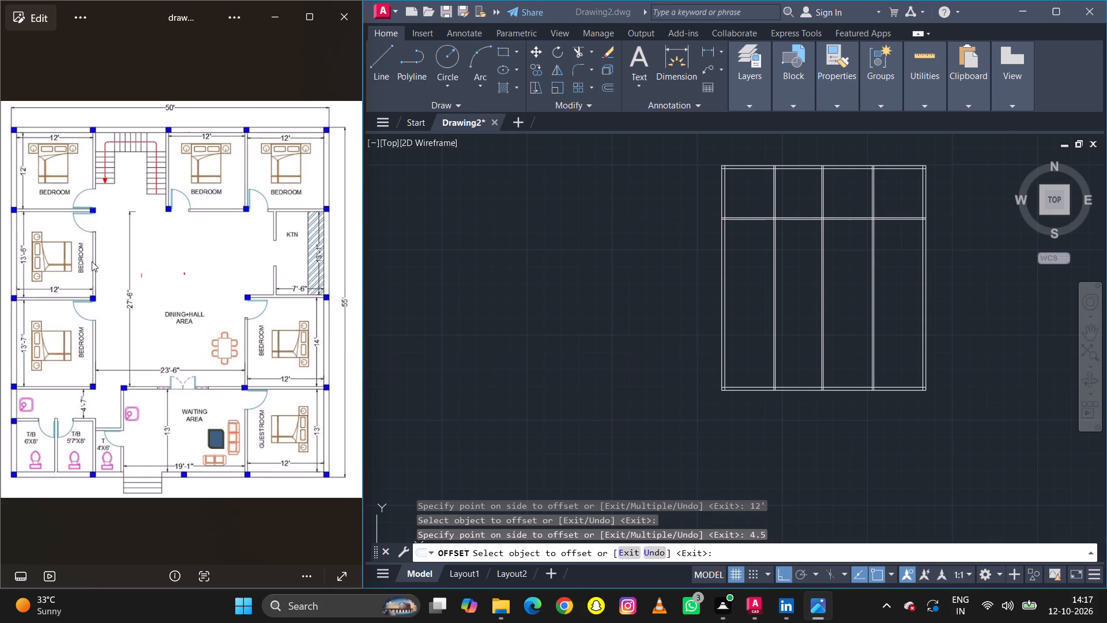
scroll(91, 261, "up", 5)
left_click_drag(64, 262, 128, 287)
left_click(333, 322)
scroll(63, 275, "up", 5)
left_click(148, 295)
scroll(97, 303, "up", 3)
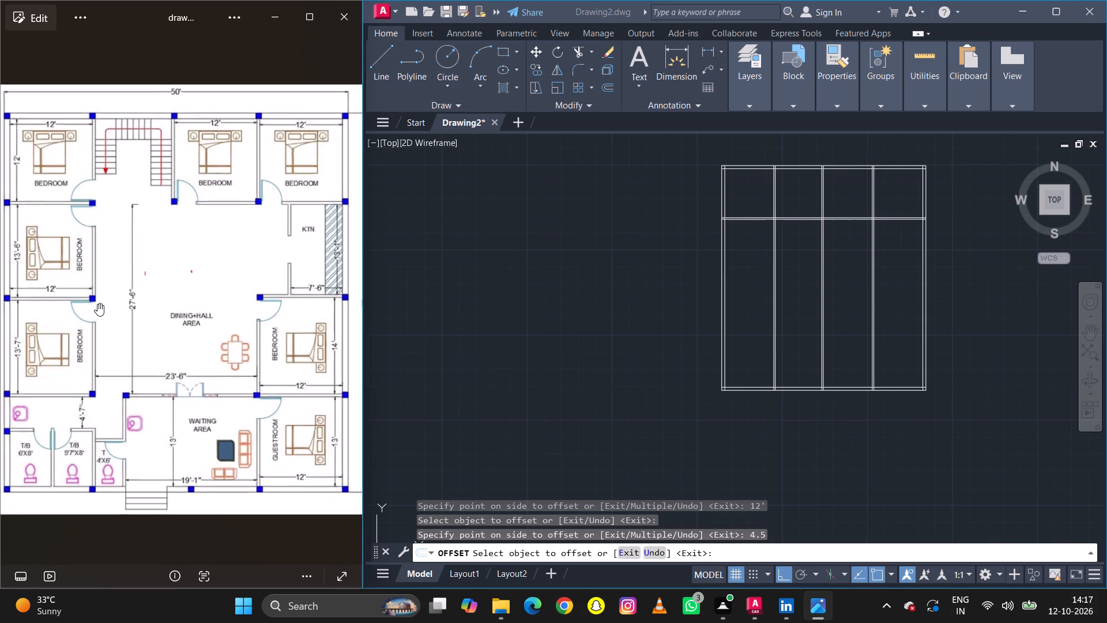
scroll(97, 303, "up", 2)
left_click_drag(45, 287, 119, 336)
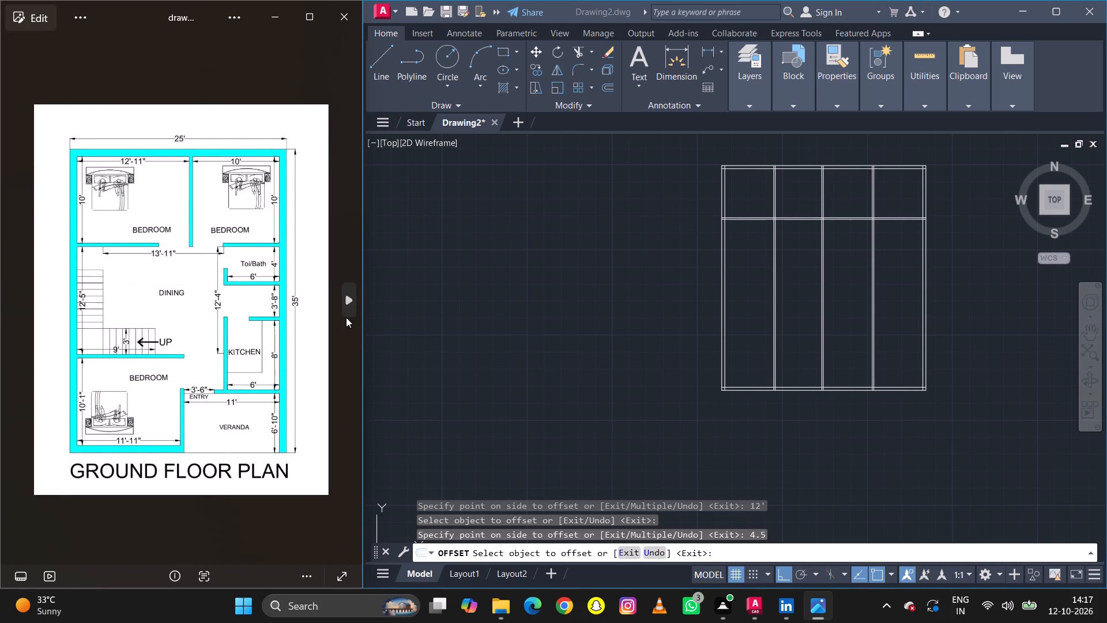
left_click(346, 317)
scroll(76, 286, "up", 4)
left_click_drag(92, 318, 193, 367)
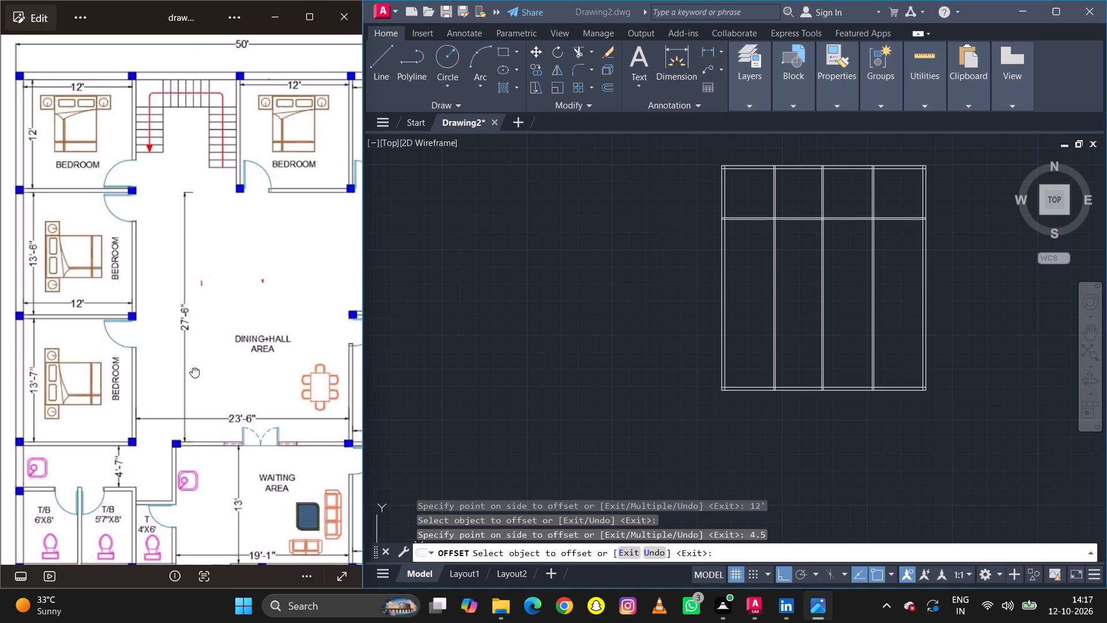
left_click_drag(193, 367, 194, 367)
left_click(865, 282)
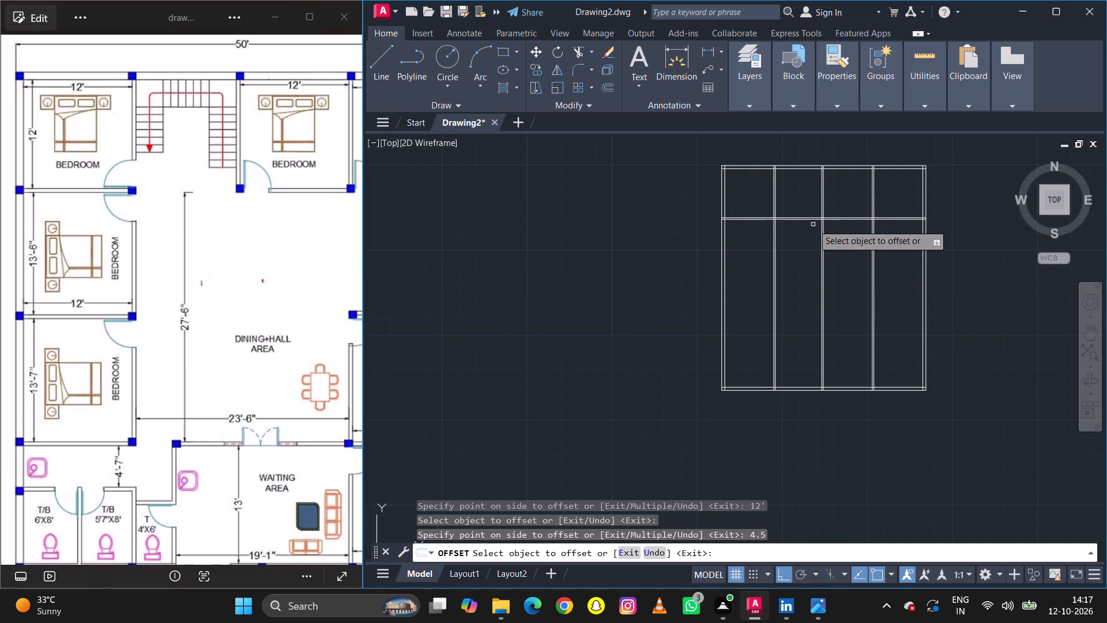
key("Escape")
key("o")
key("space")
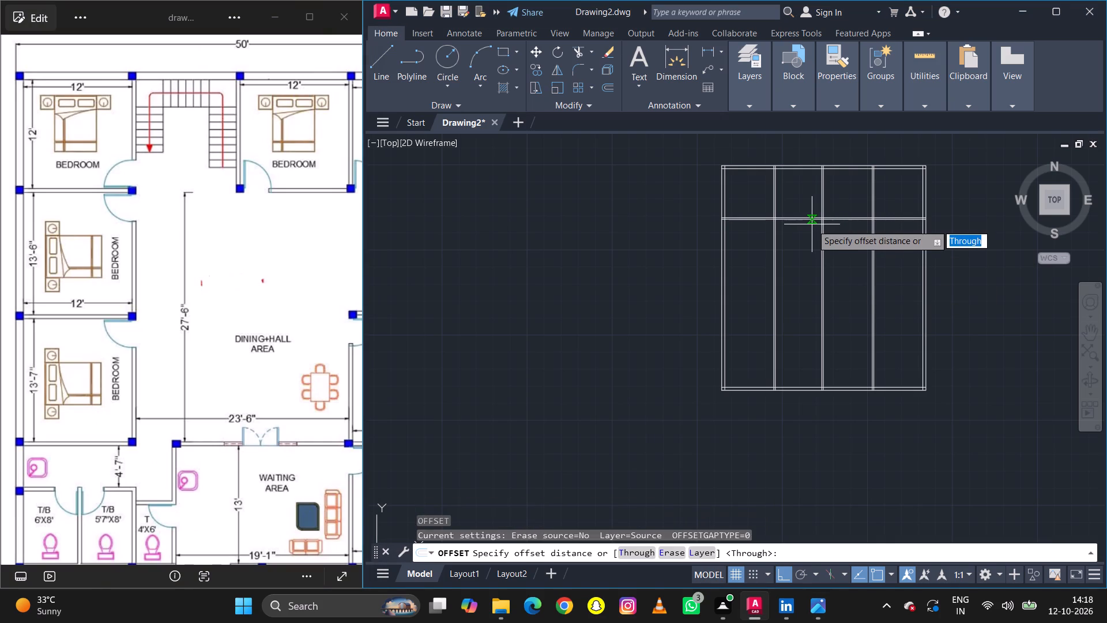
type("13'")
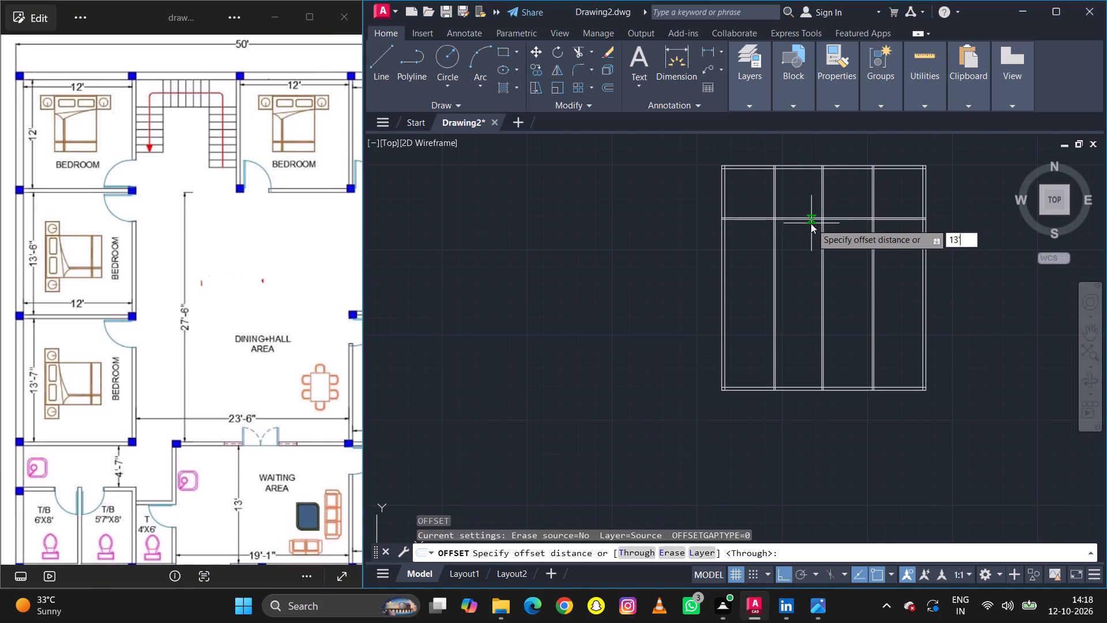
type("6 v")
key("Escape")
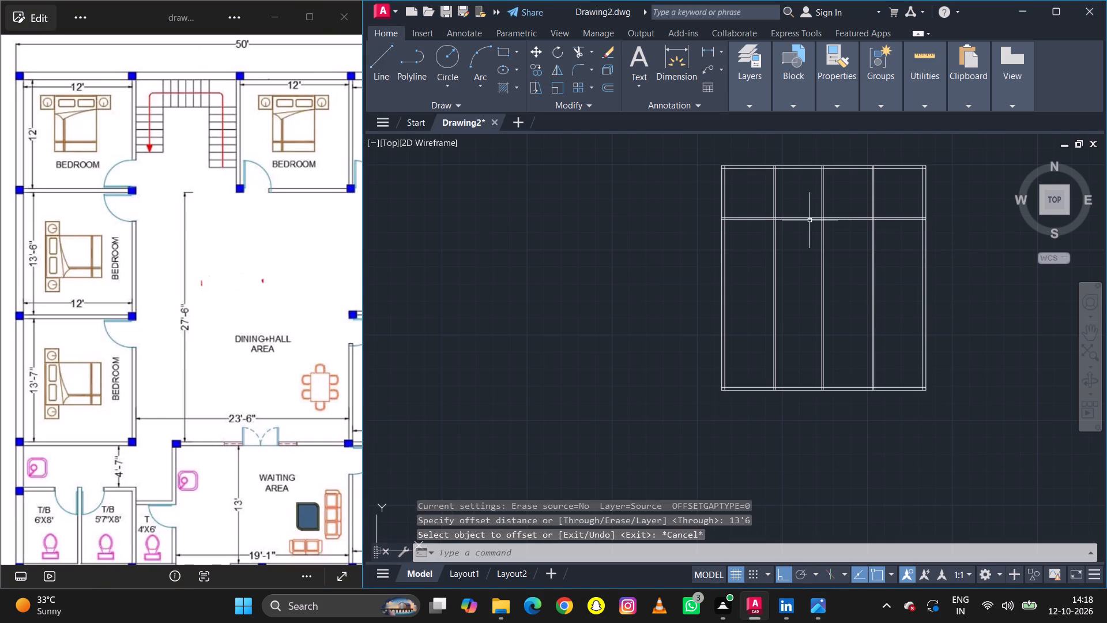
Add a horizontal partition by offsetting the lower line of the top bedrooms' partition 13'6" downward, and the result another 4.5".
key("o")
key("space")
type("13'")
type("6")
key("space")
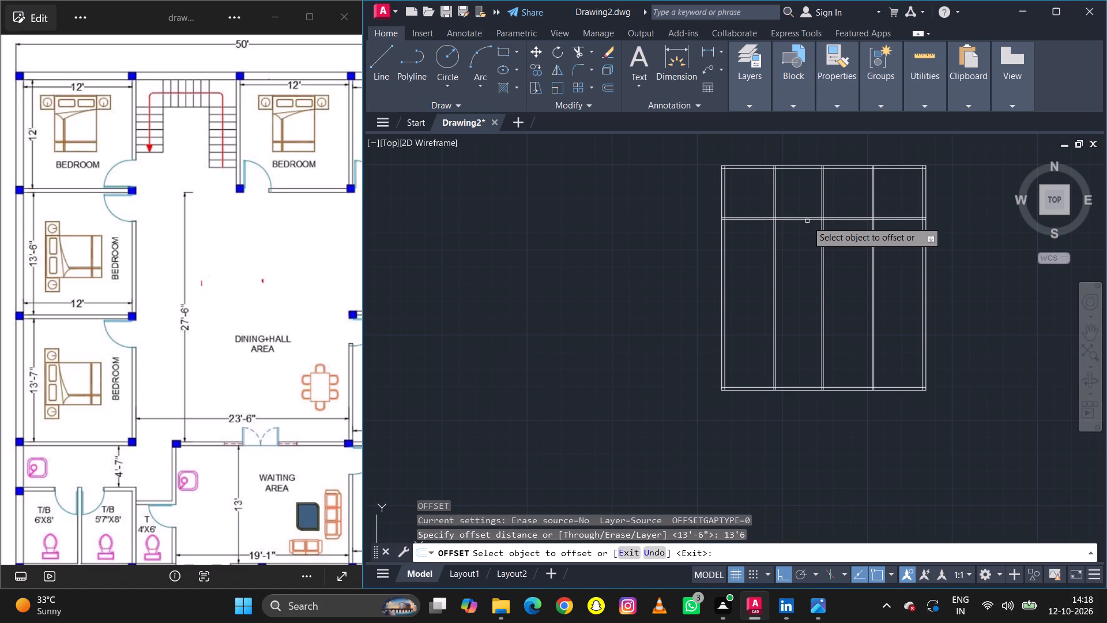
left_click(807, 221)
left_click(788, 272)
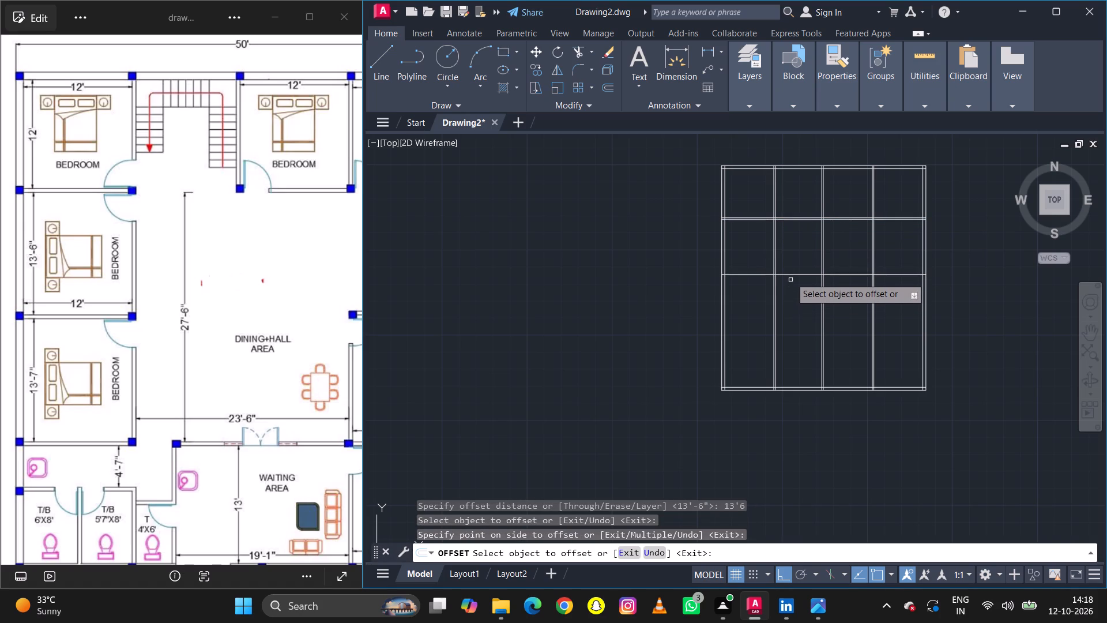
left_click(792, 274)
key("4")
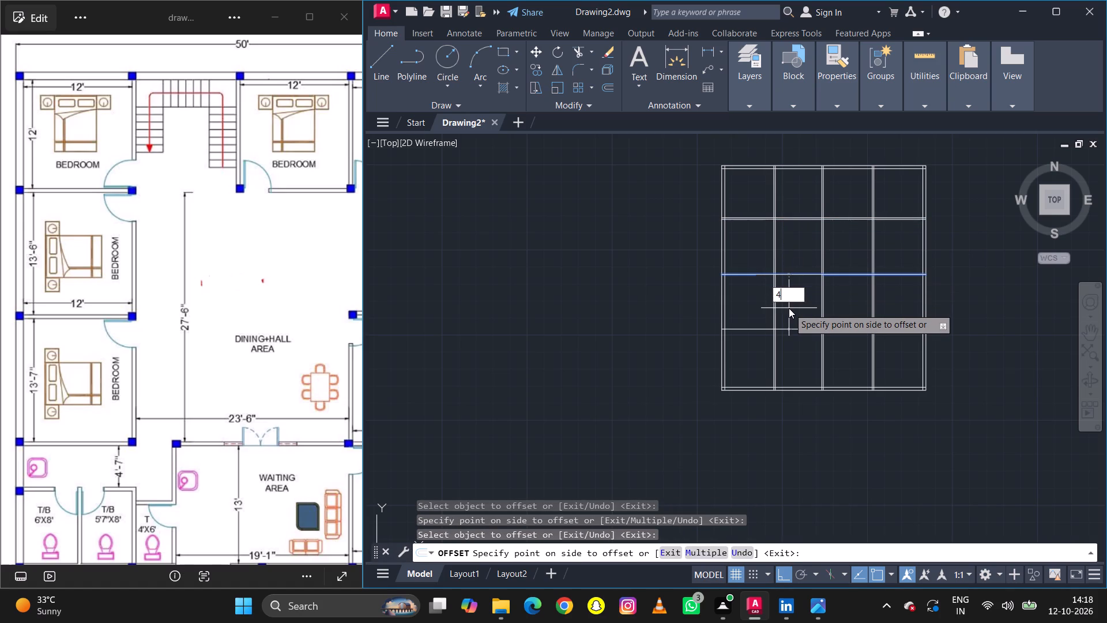
key("period")
type("5")
key("space")
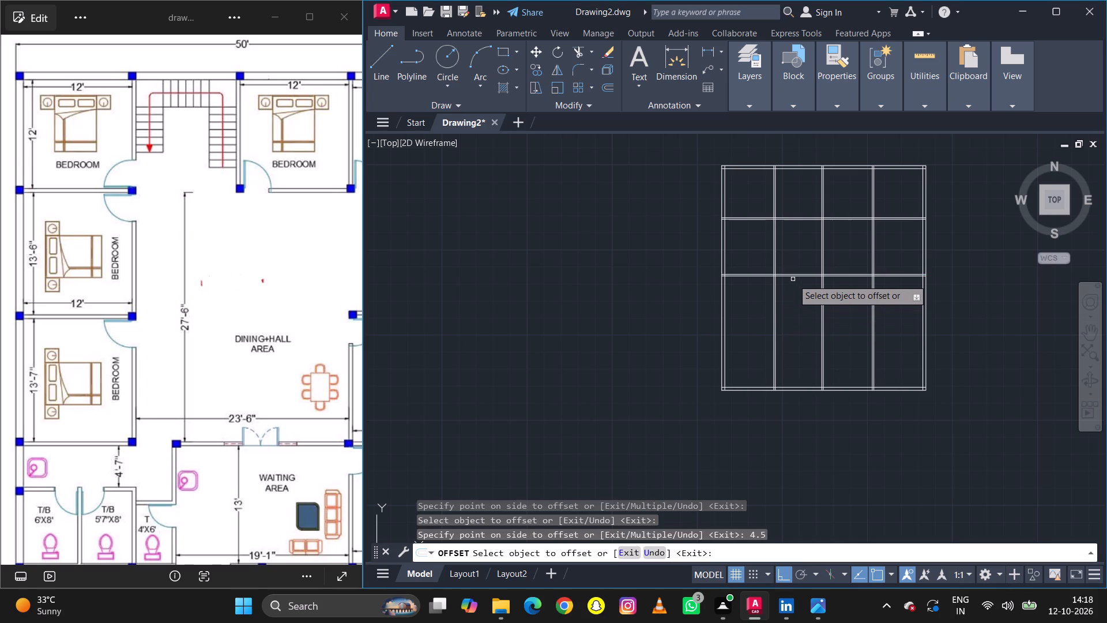
Add the lower horizontal partition by offsetting the new partition's lower line 13'7" downward, and the result another 4.5".
left_click(793, 277)
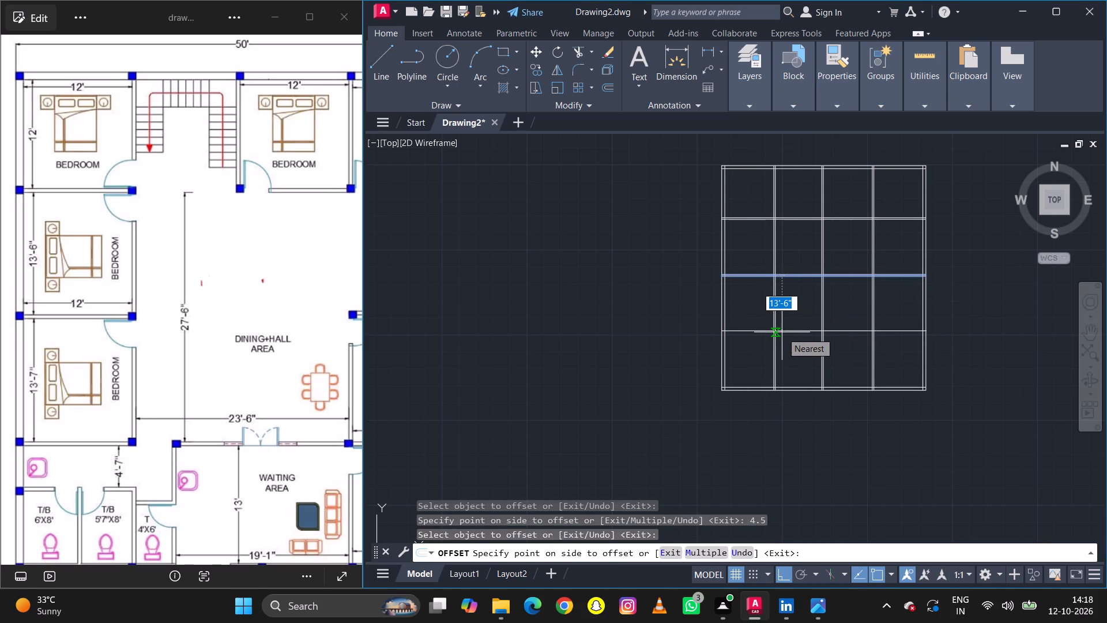
type("13")
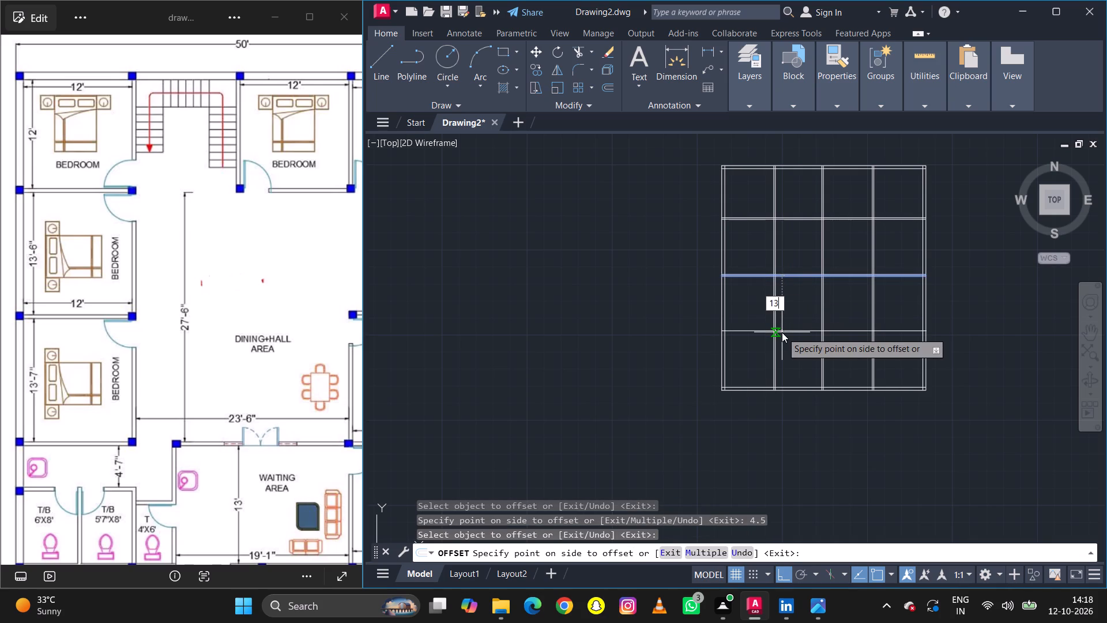
type("'7")
key("space")
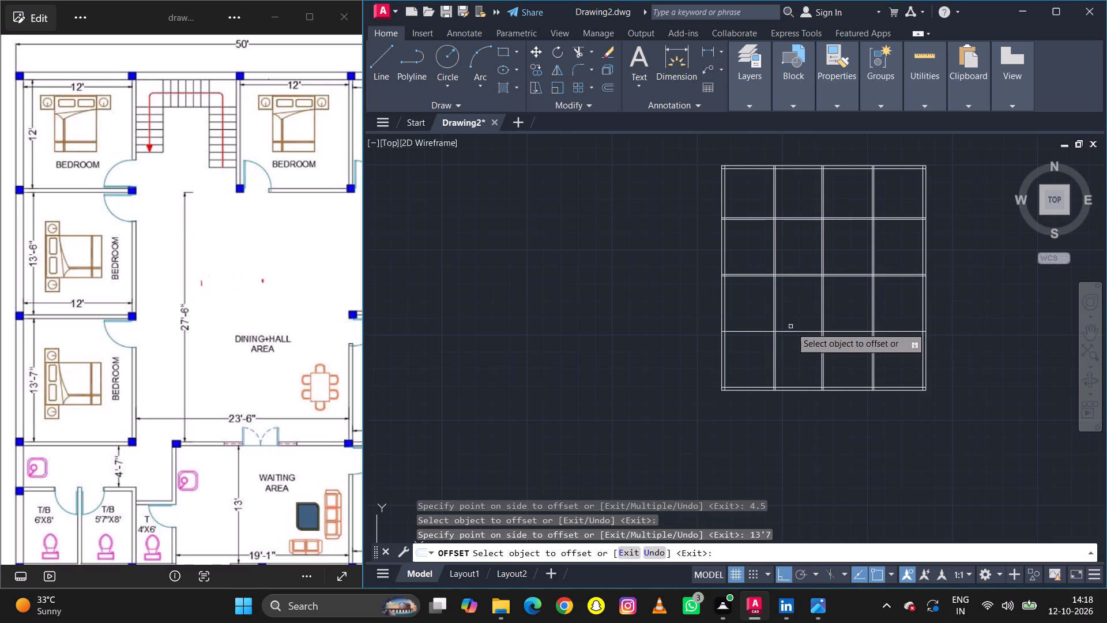
left_click(793, 331)
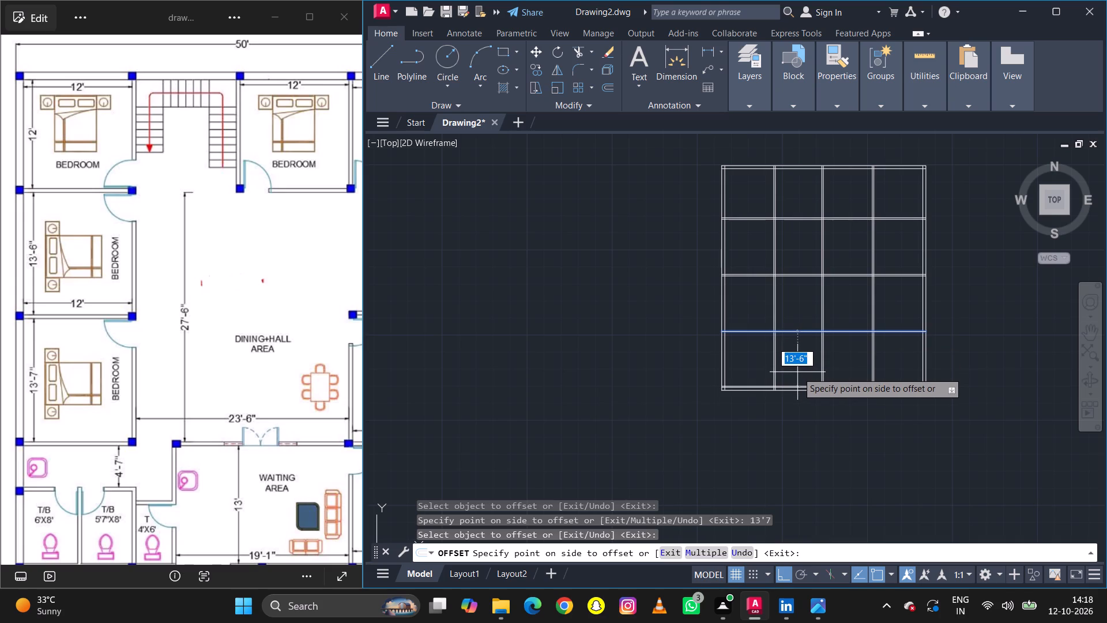
key("4")
key("period")
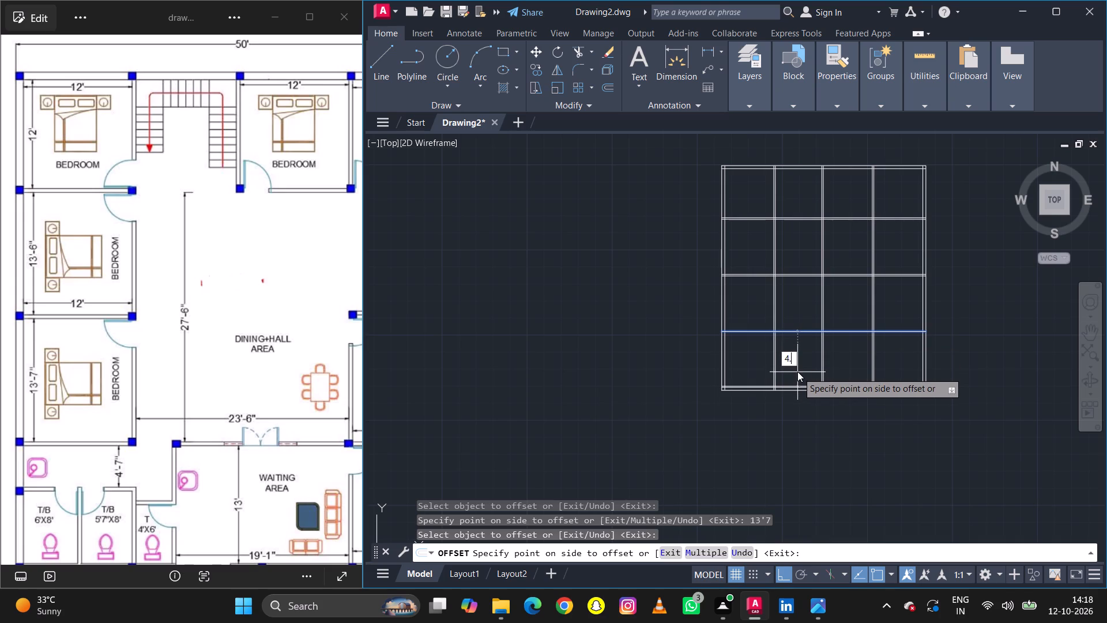
type("5")
key("space")
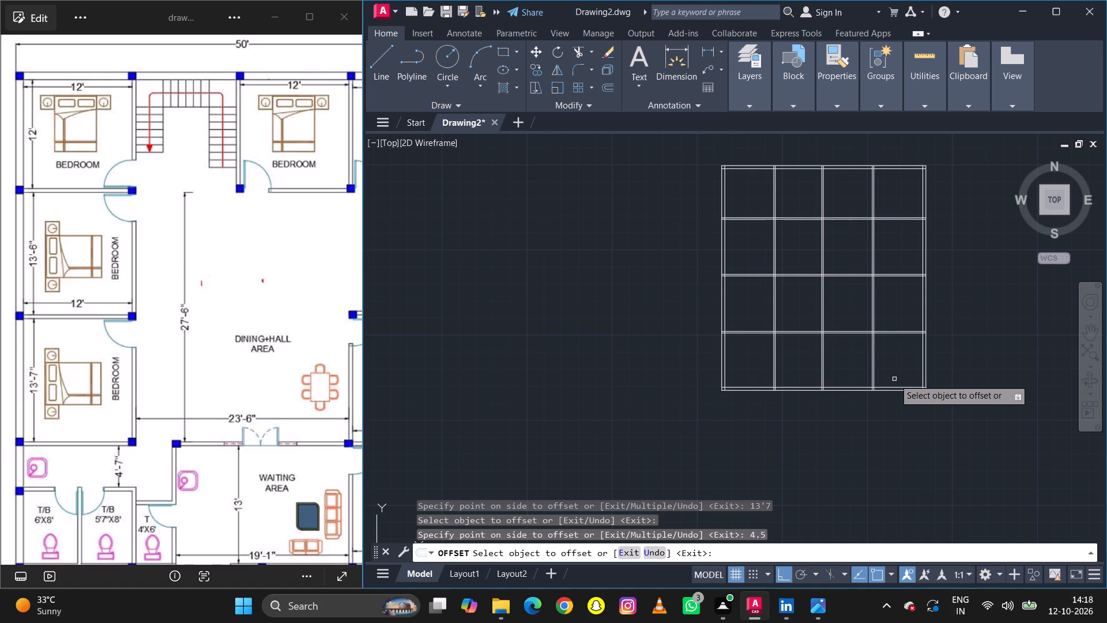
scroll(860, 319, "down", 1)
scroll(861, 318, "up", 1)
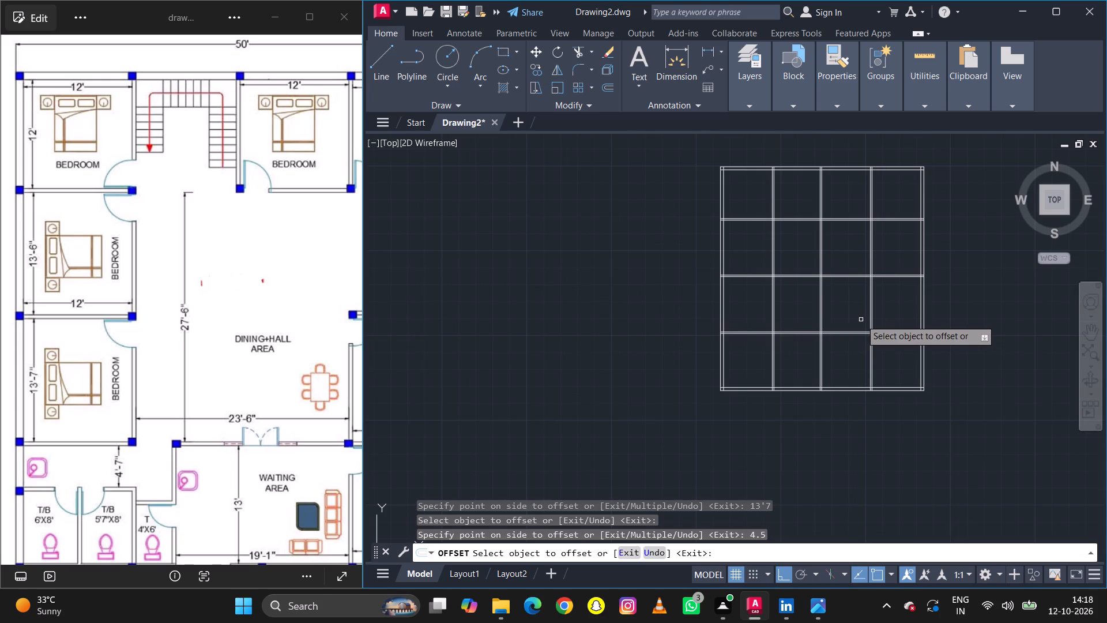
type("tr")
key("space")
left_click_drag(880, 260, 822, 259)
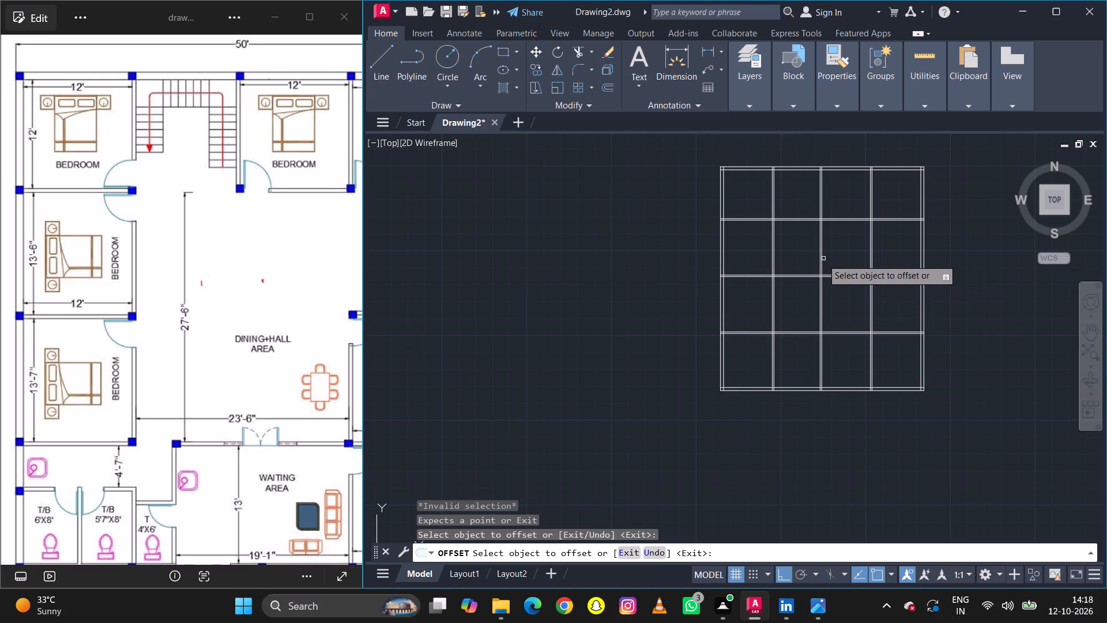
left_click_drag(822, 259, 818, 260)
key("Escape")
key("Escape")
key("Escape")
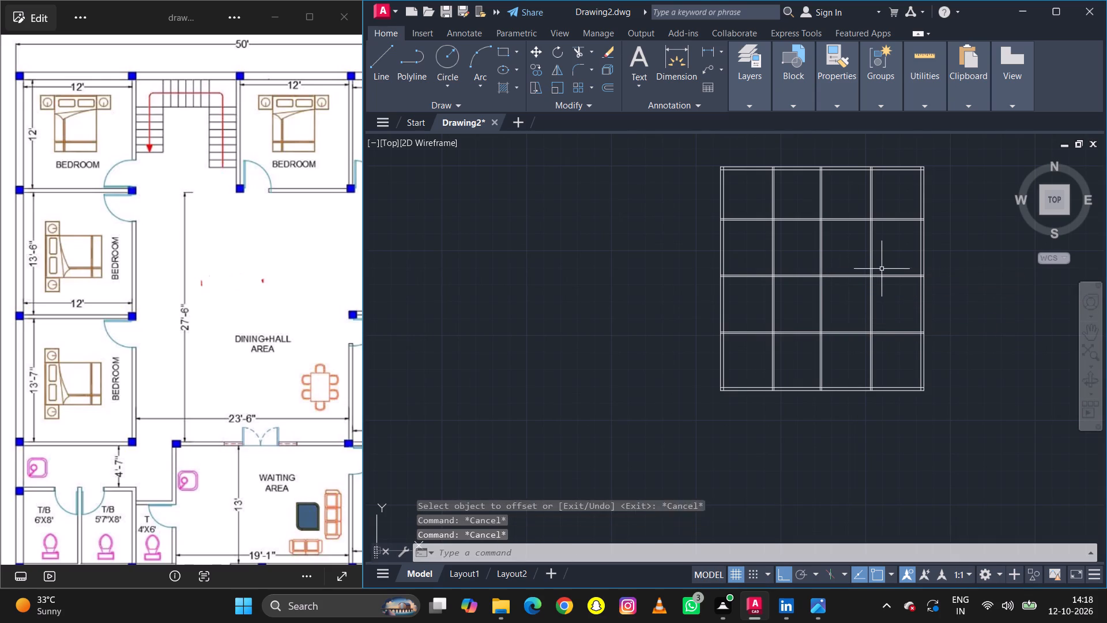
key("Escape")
Trim away the partition lines crossing the hall and lower rooms, below the top bedrooms and beyond the left-hand vertical partition.
type("tr")
key("space")
left_click_drag(878, 257, 825, 302)
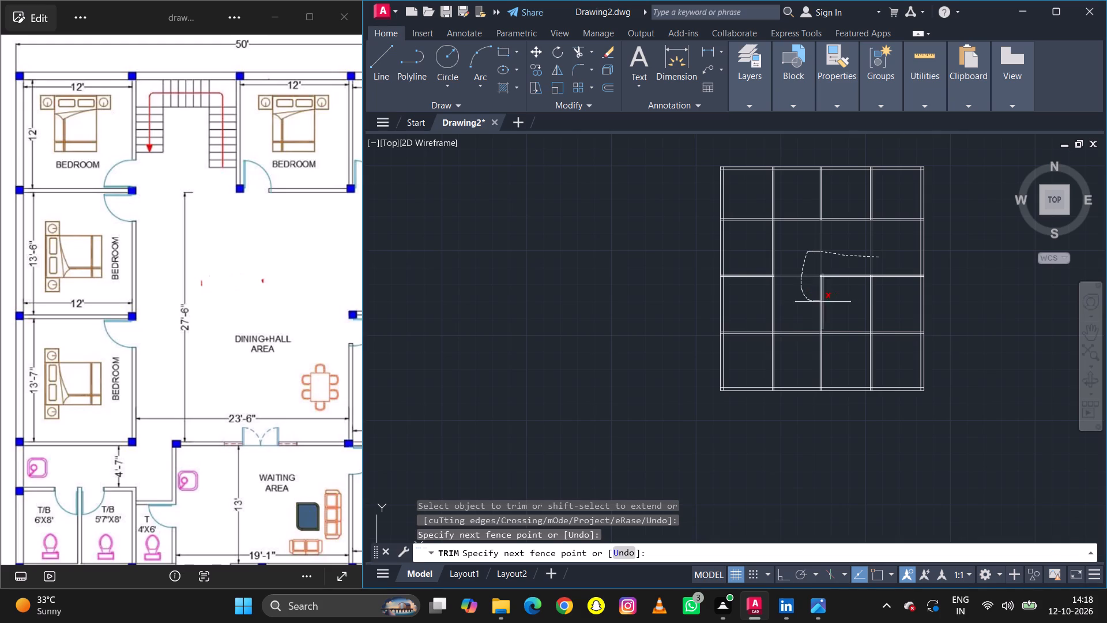
left_click_drag(825, 302, 820, 280)
left_click_drag(820, 280, 882, 271)
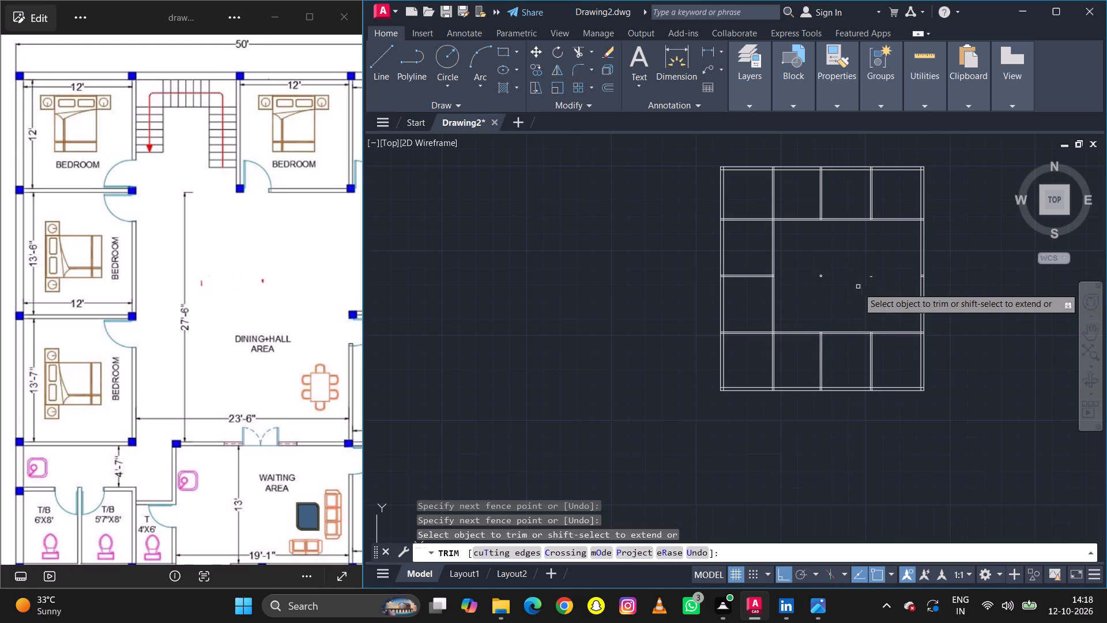
scroll(820, 283, "down", 1)
left_click_drag(813, 301, 871, 295)
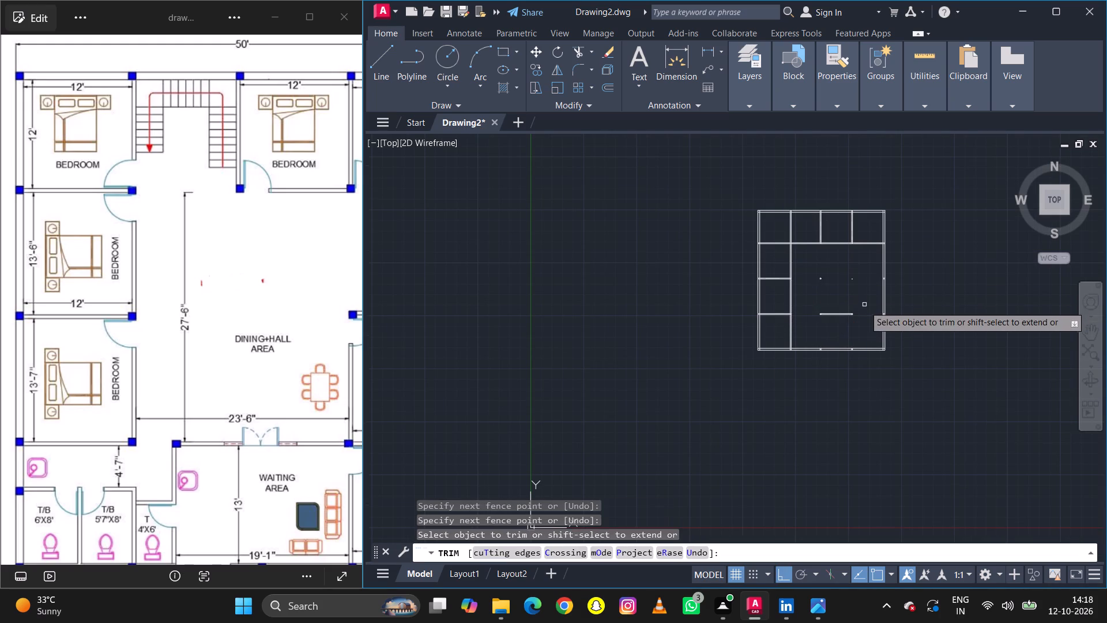
Erase the leftover partition fragments in the middle of the open hall area.
scroll(850, 322, "up", 2)
left_click(860, 325)
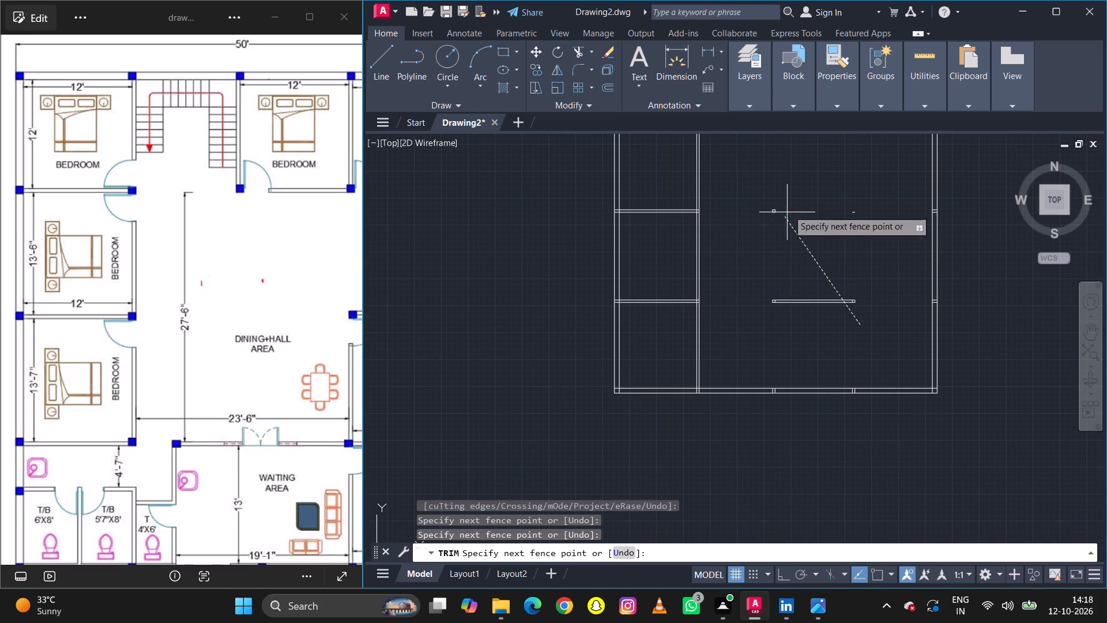
key("Escape")
left_click(764, 187)
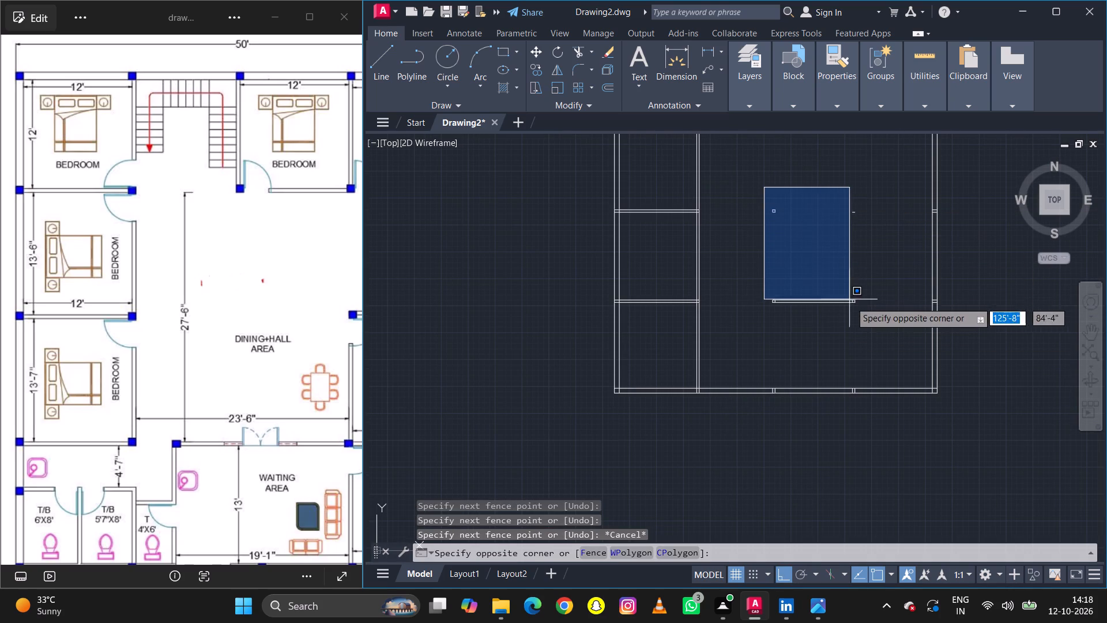
left_click(871, 326)
key("Delete")
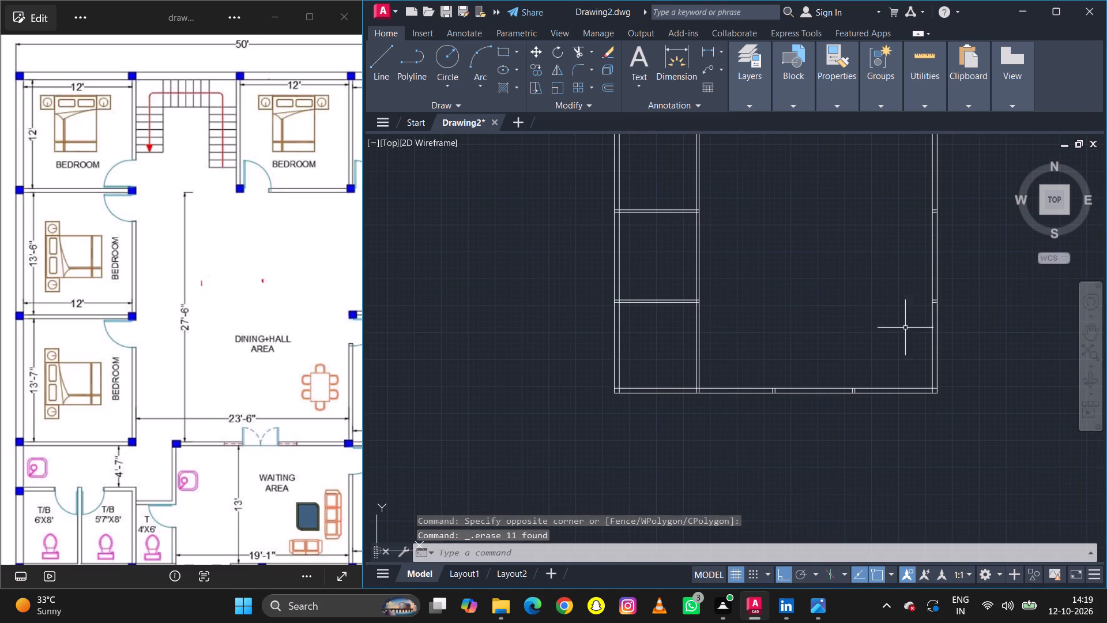
Erase the leftover partition stubs inside the bottom outer wall and the right-hand outer wall.
scroll(872, 344, "up", 1)
left_click(675, 380)
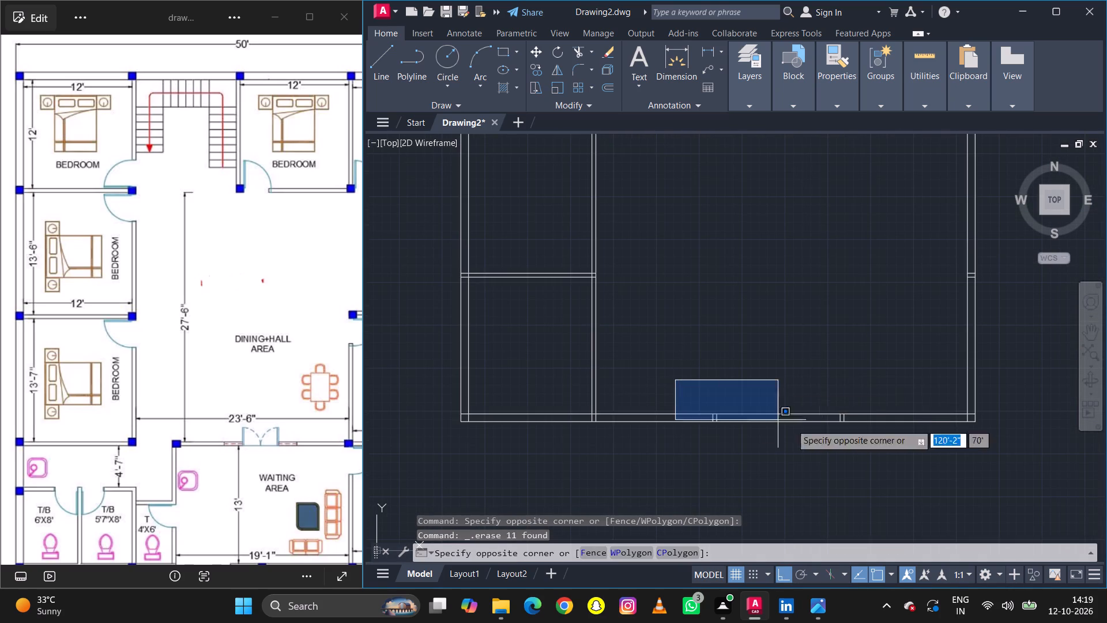
left_click(944, 467)
key("Delete")
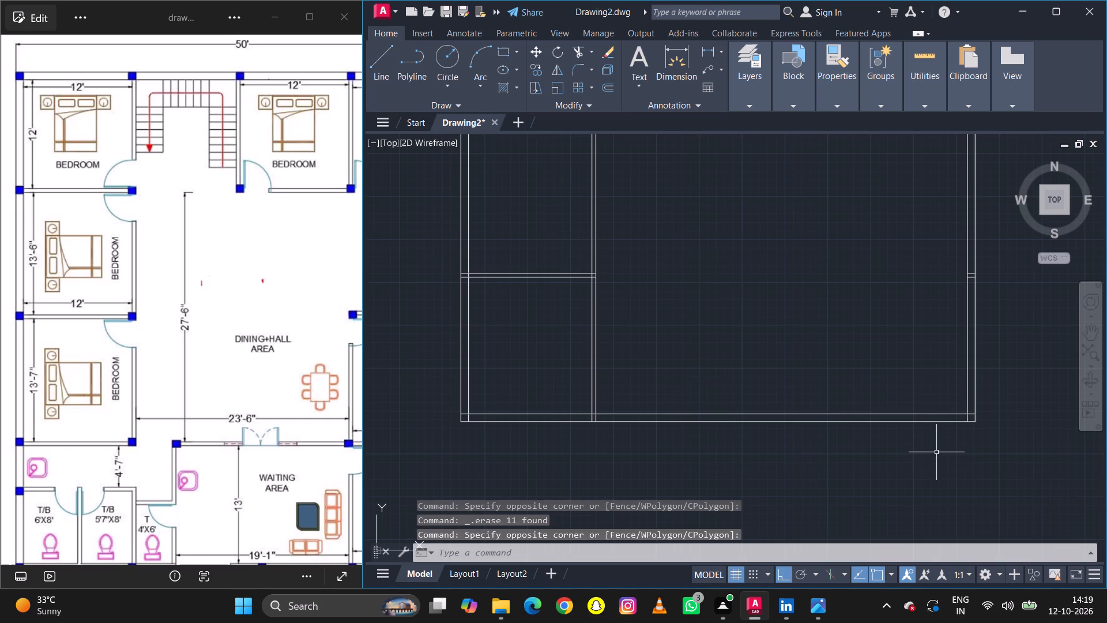
scroll(937, 368, "down", 2)
scroll(940, 335, "up", 2)
scroll(939, 325, "down", 2)
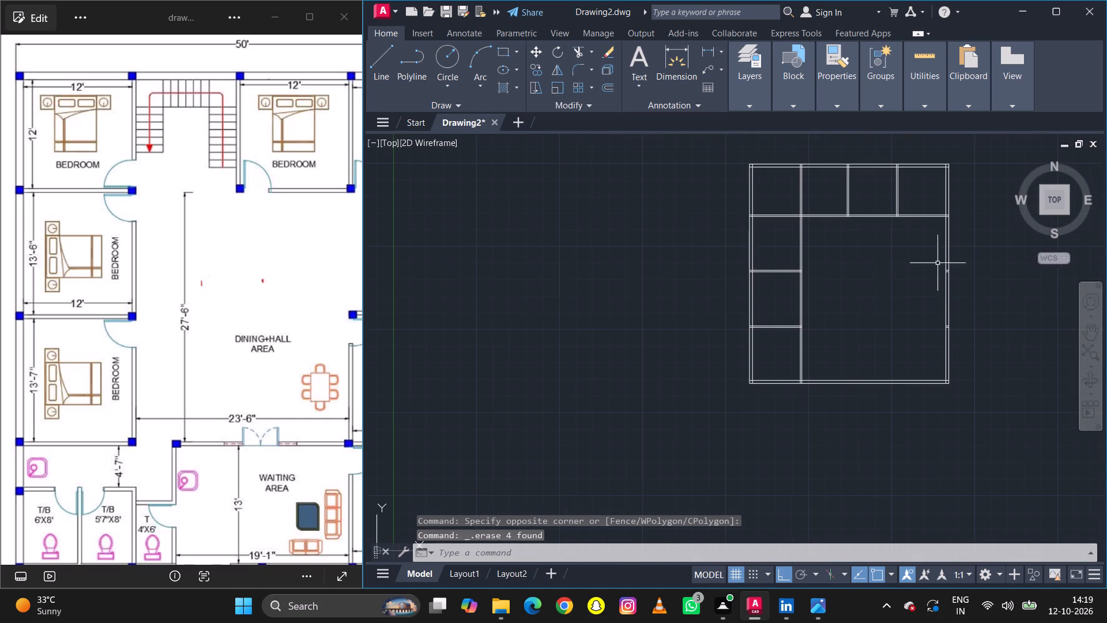
left_click(934, 254)
left_click(970, 336)
key("Delete")
scroll(965, 394, "up", 2)
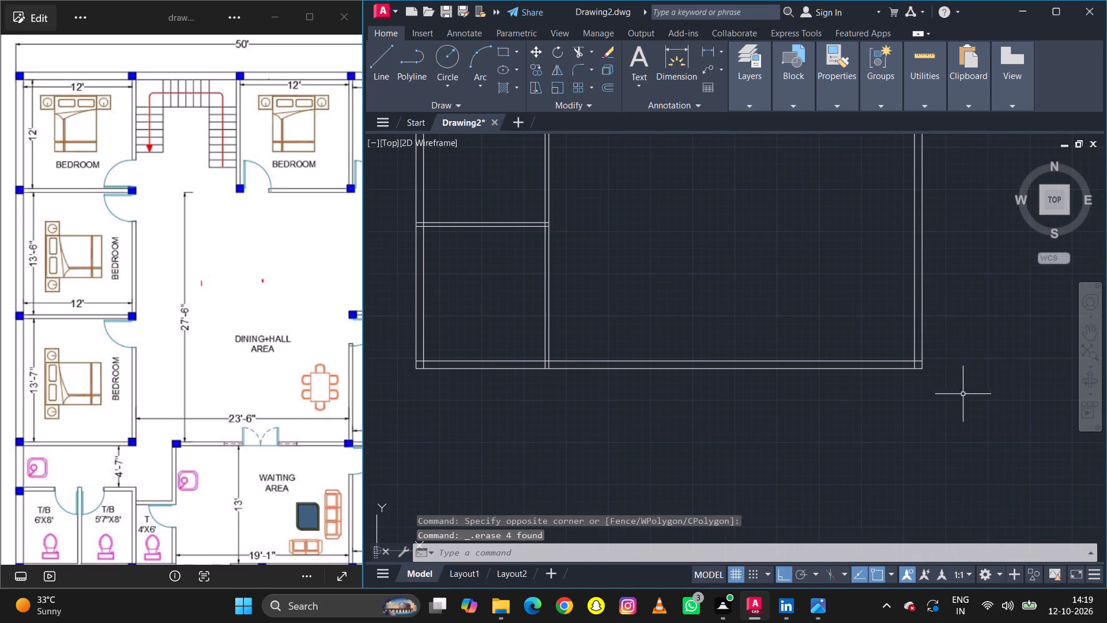
Trim the line ends crossing the bottom outer wall at the lower-left corner and at the vertical partition.
scroll(141, 406, "down", 2)
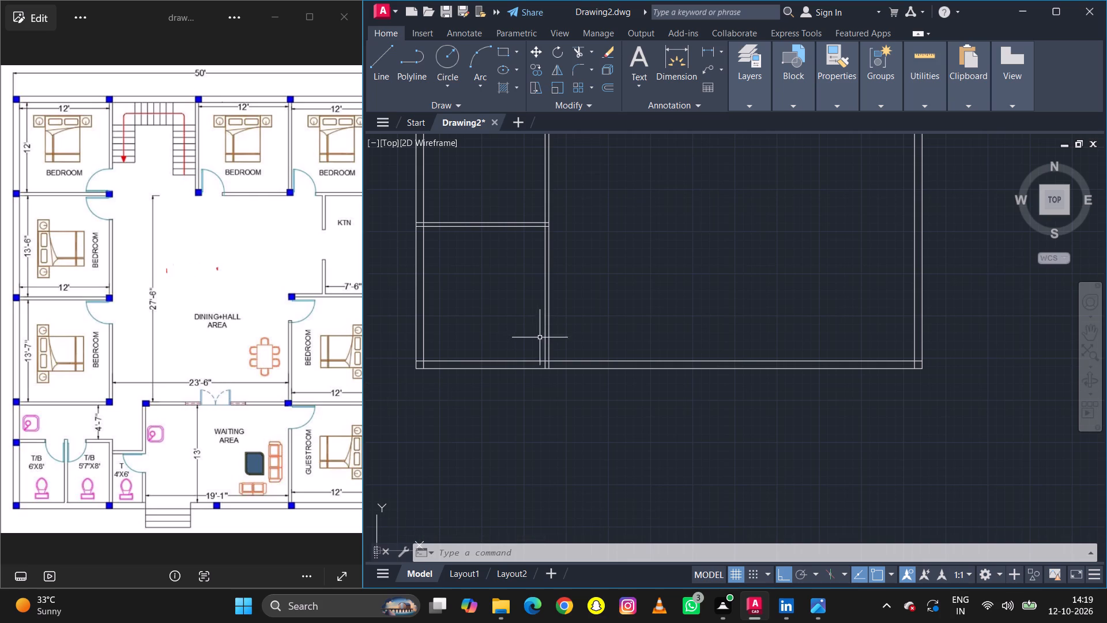
scroll(522, 314, "down", 1)
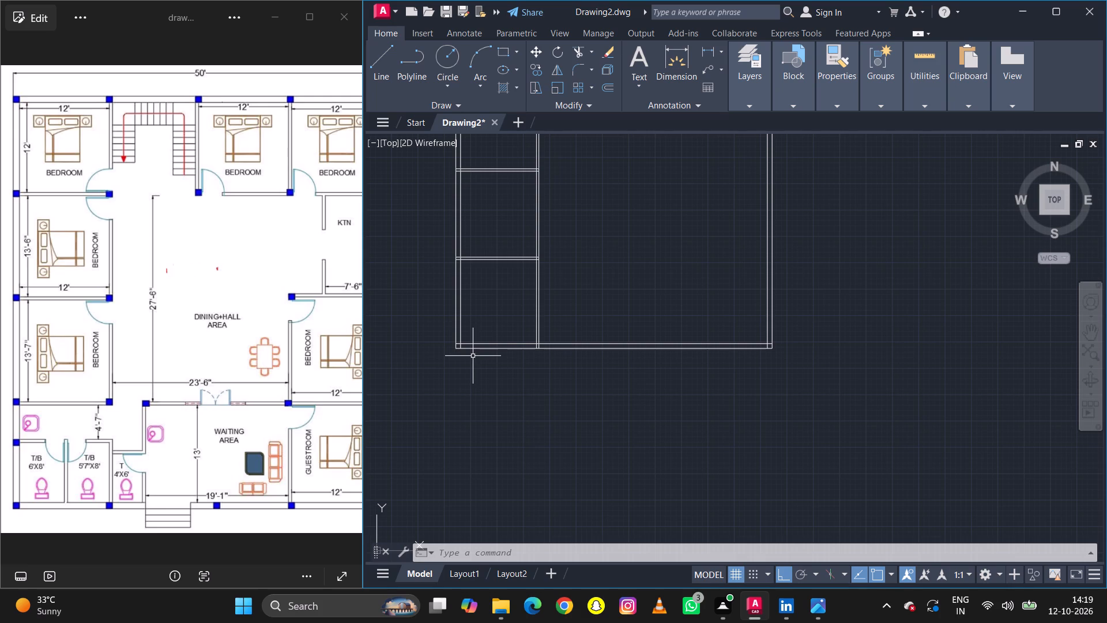
type("tr")
key("space")
scroll(468, 352, "up", 2)
left_click(446, 330)
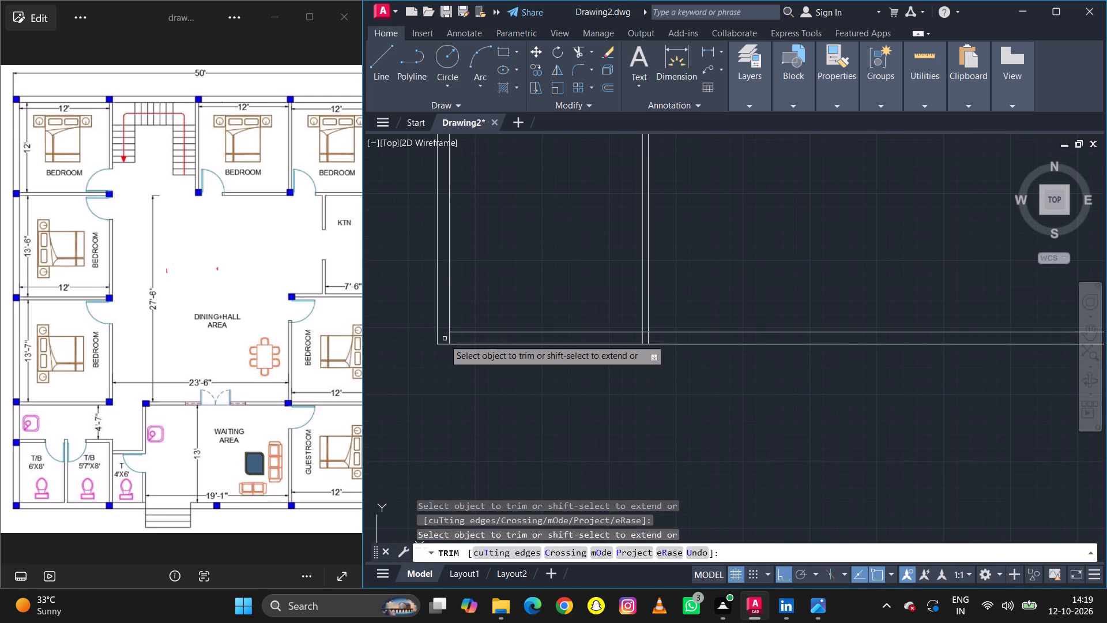
left_click(450, 339)
scroll(652, 334, "up", 2)
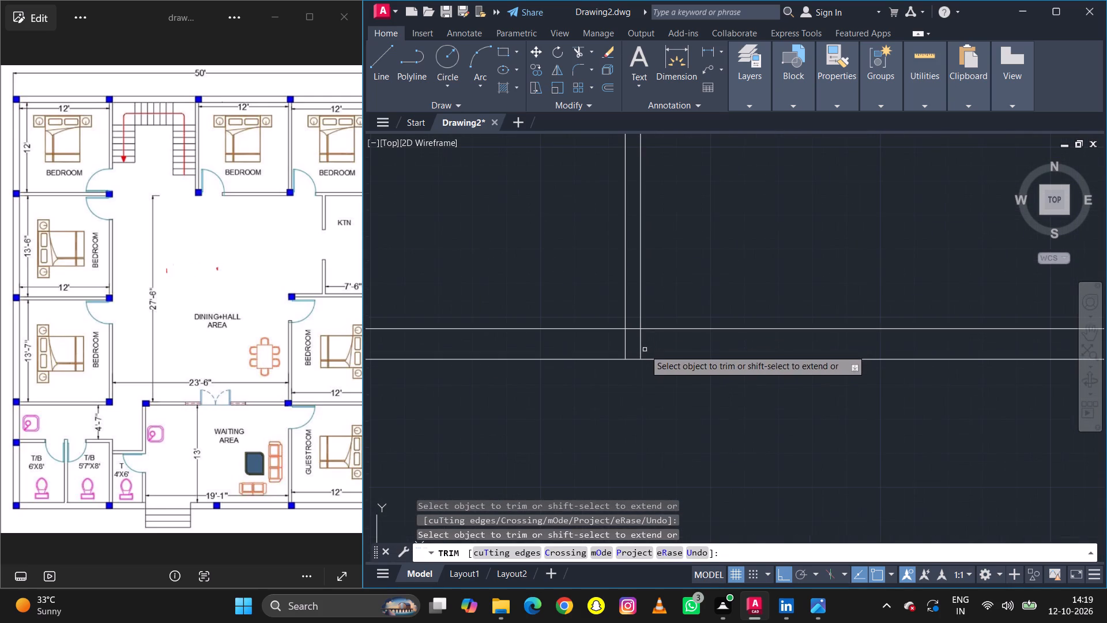
left_click(647, 345)
left_click(601, 343)
scroll(647, 340, "down", 5)
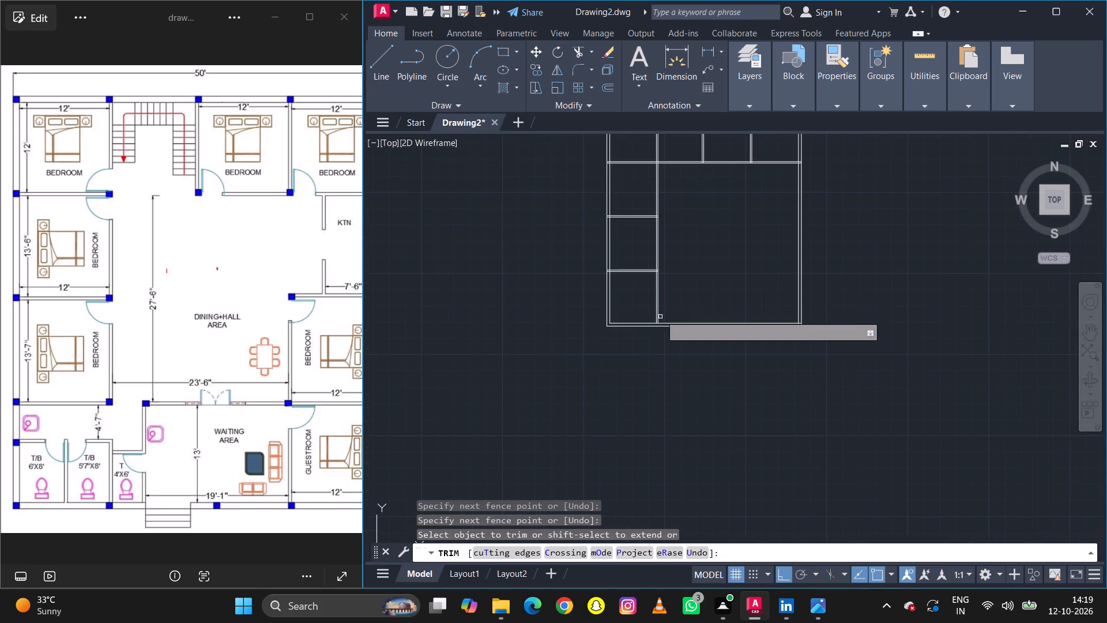
Trim away the part of the left-hand vertical partition that runs below the lowest left bedroom.
scroll(661, 297, "up", 1)
left_click_drag(668, 304, 649, 306)
left_click(613, 309)
key("Escape")
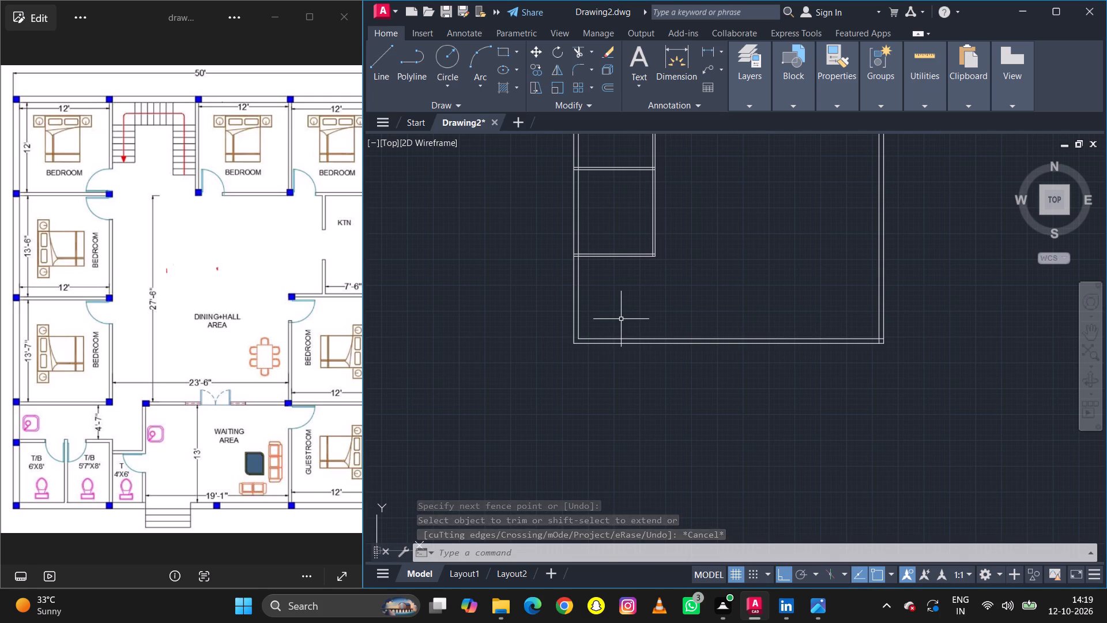
Add the toilets' upper partition by offsetting the bottom wall's inner line 8' upward, and the result another 4.5".
type("o")
key("space")
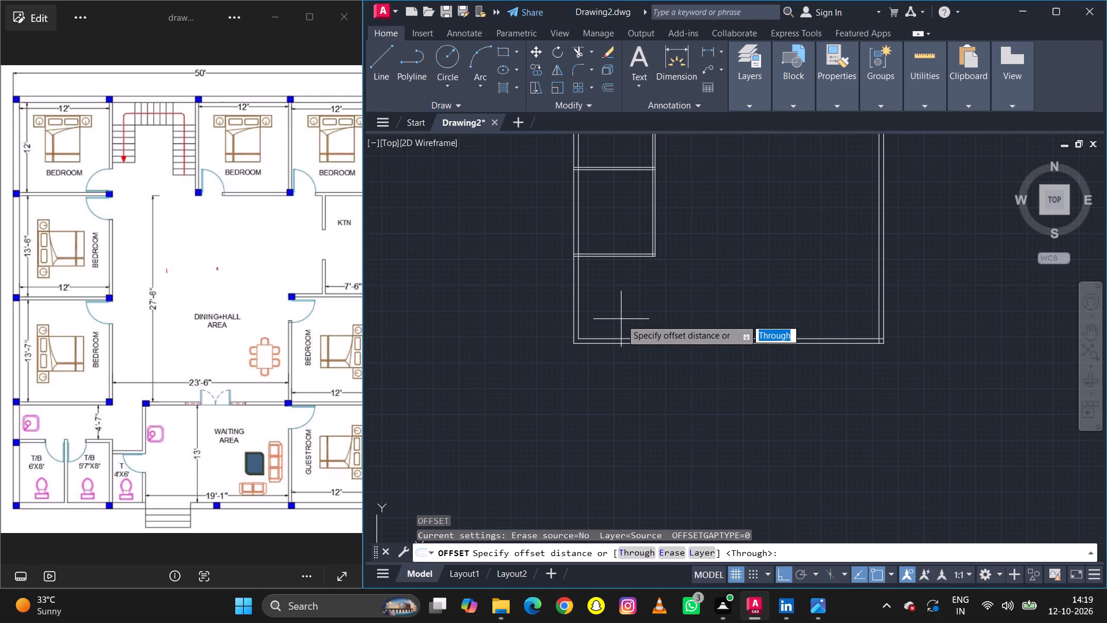
type("8'")
key("space")
left_click(625, 339)
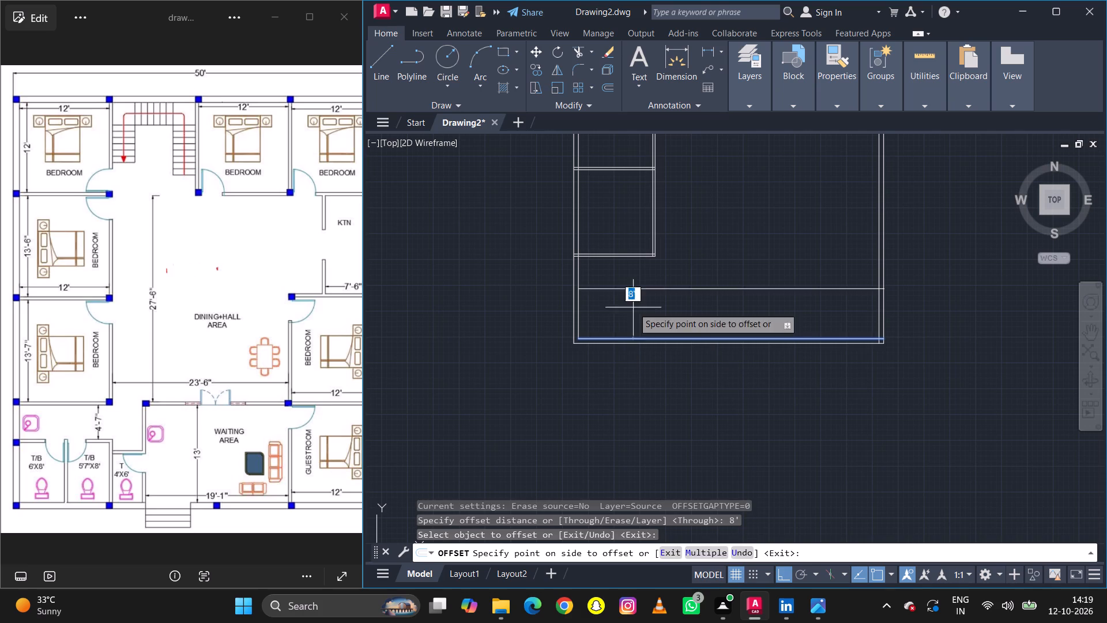
left_click(633, 307)
left_click(636, 290)
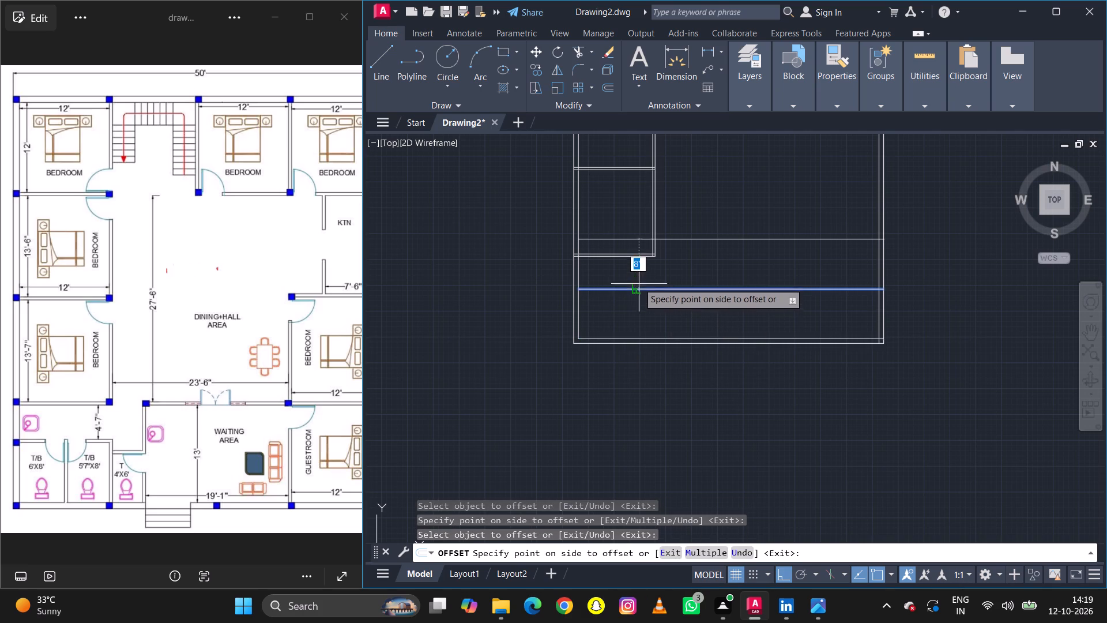
key("4")
key("period")
type("5")
key("space")
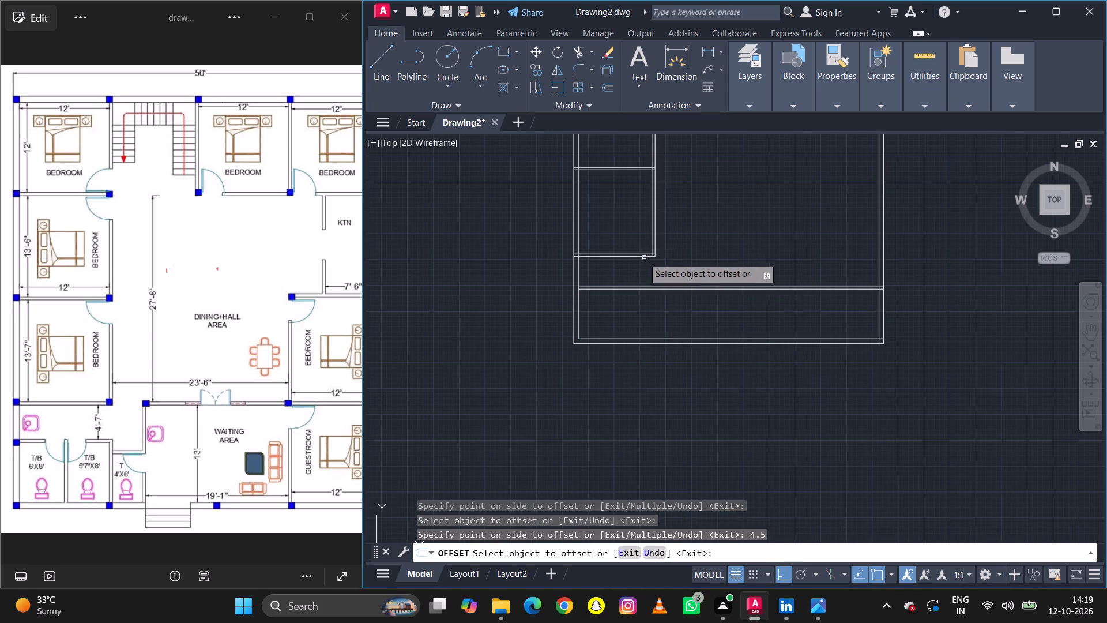
key("Escape")
Trim the junction of the lowest bedroom's bottom partition with the left outer wall, removing the lines crossing inside it.
scroll(599, 289, "up", 2)
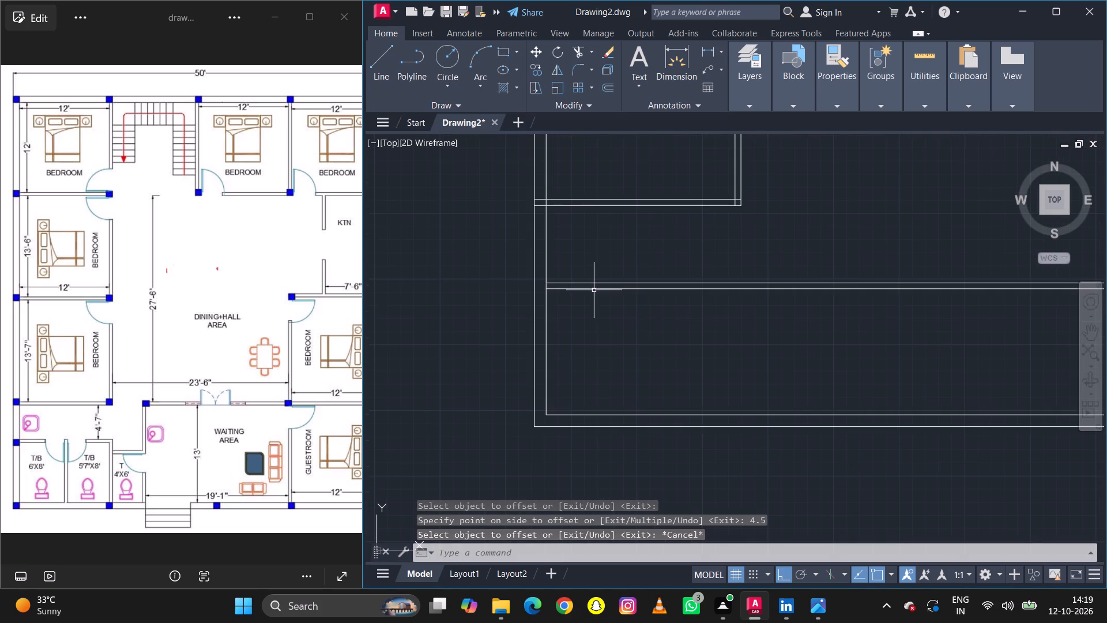
type("tr")
key("space")
scroll(531, 207, "up", 1)
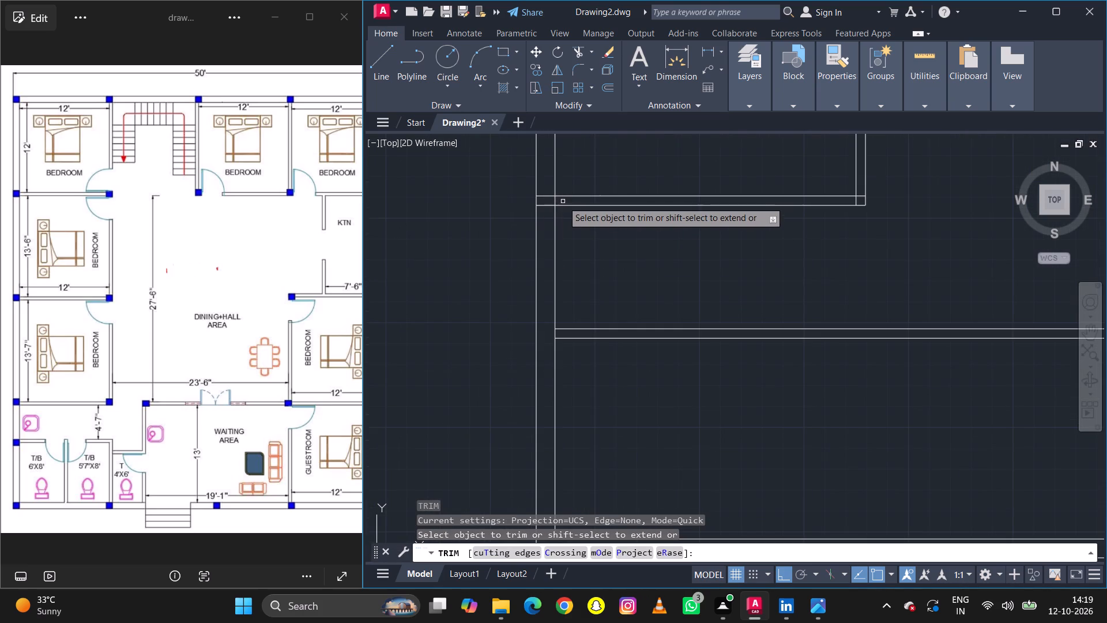
left_click(553, 201)
left_click(548, 196)
left_click(545, 205)
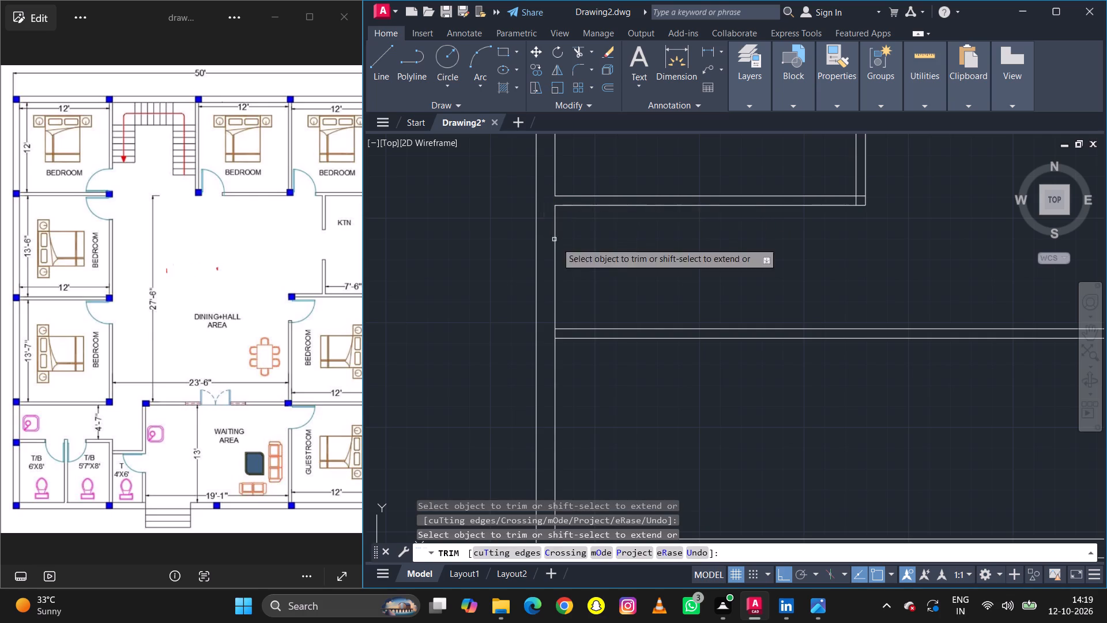
scroll(612, 237, "down", 3)
scroll(619, 257, "up", 2)
key("Escape")
Add the first toilet's side partition by offsetting the left wall's inner line 6' to the right, and the result another 4.5".
key("o")
key("space")
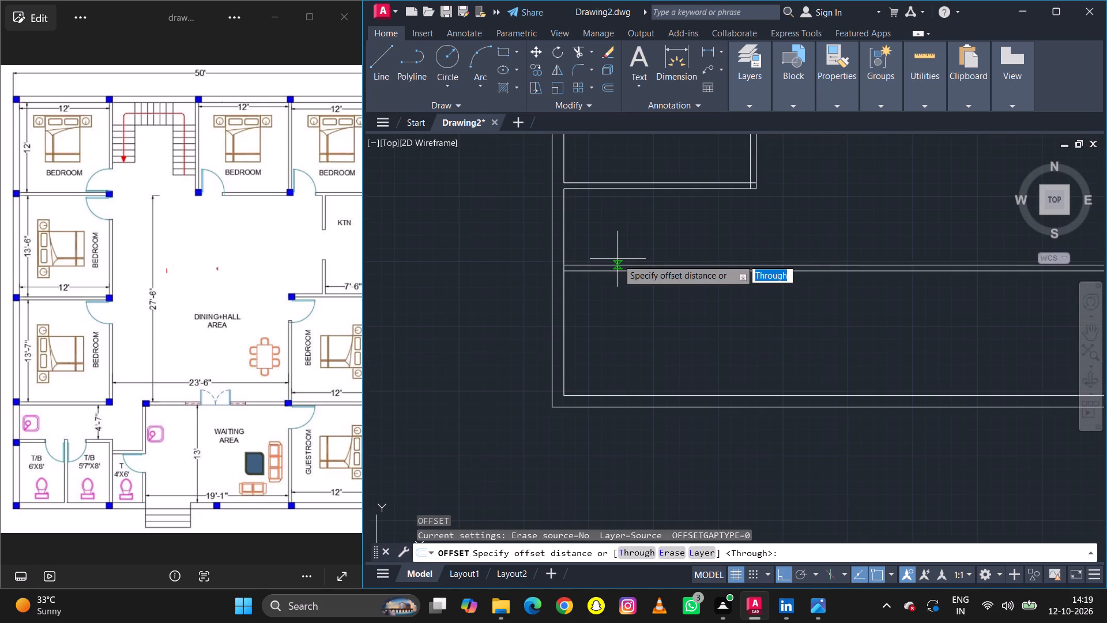
key("6")
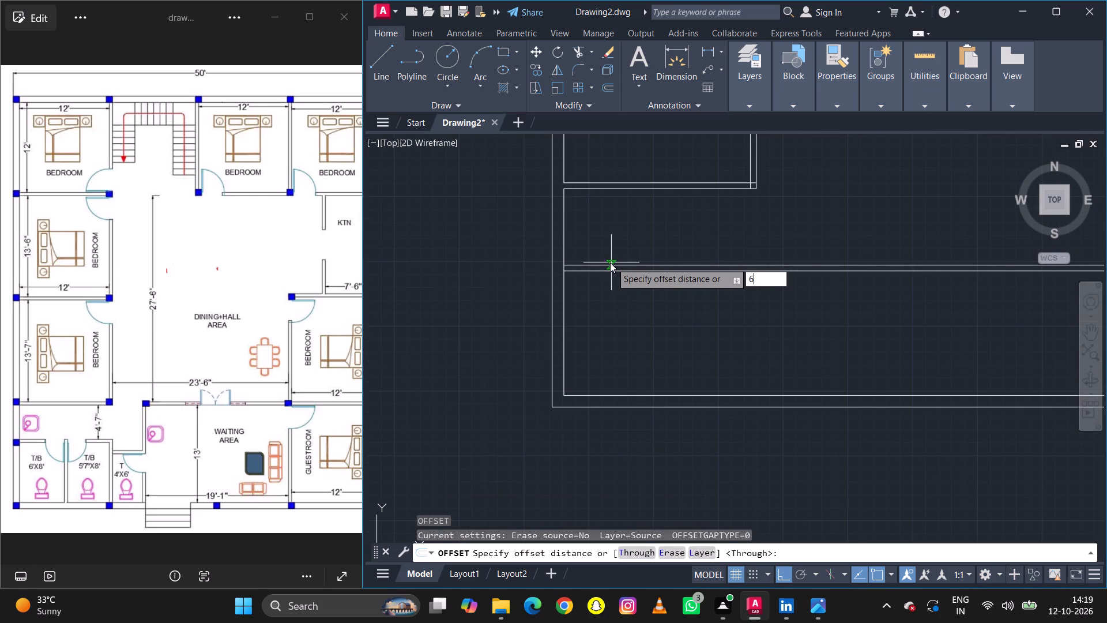
key("apostrophe")
key("space")
left_click(562, 314)
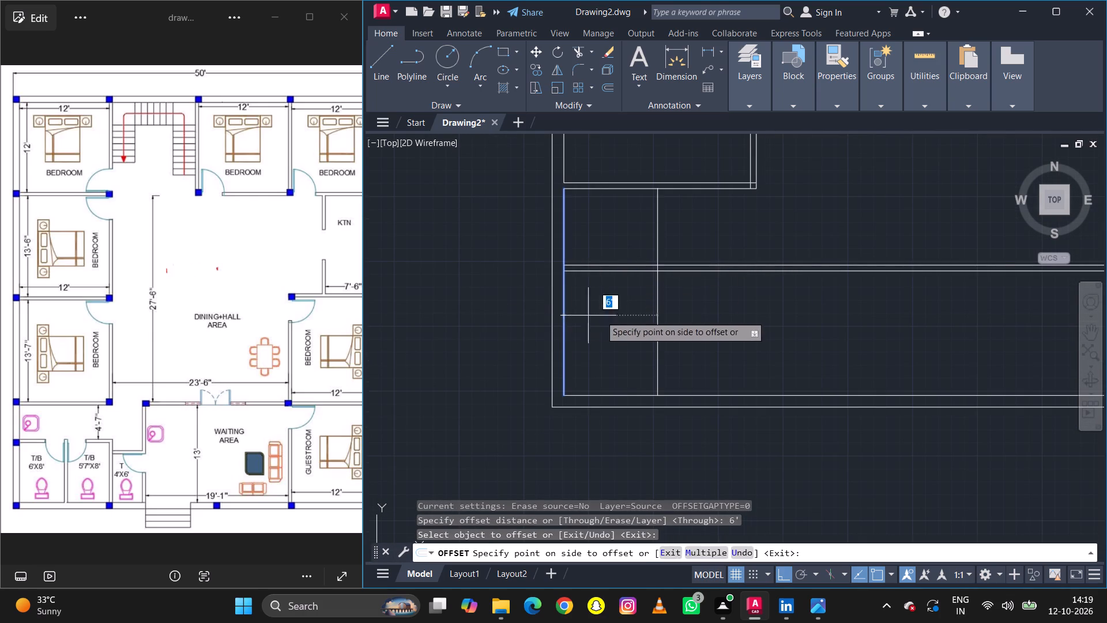
left_click(631, 314)
left_click(656, 330)
key("4")
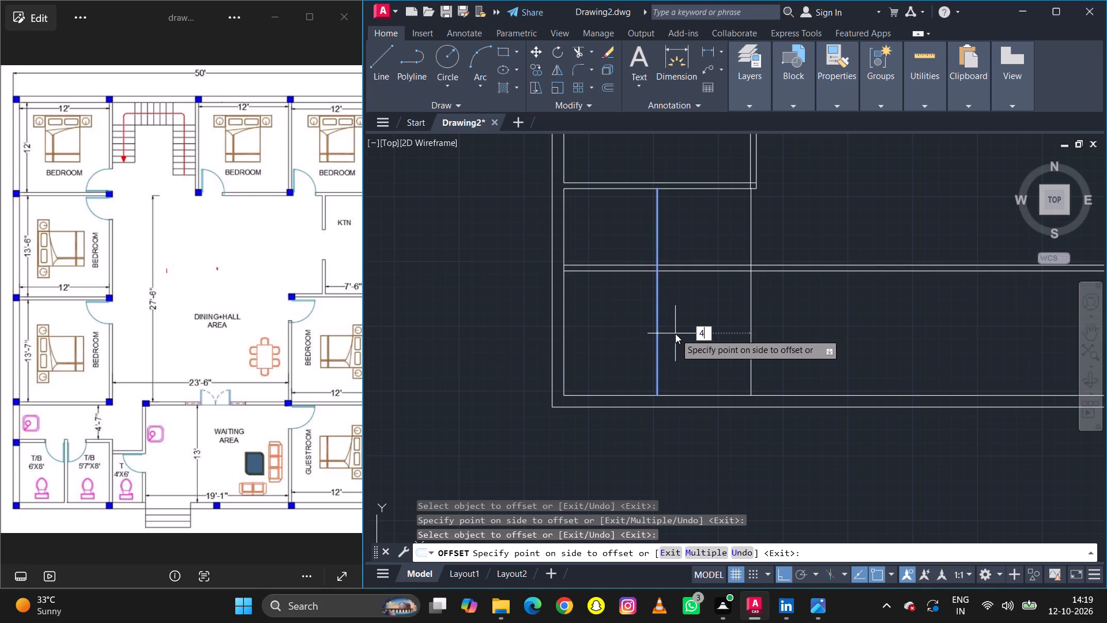
key("period")
key("5")
key("space")
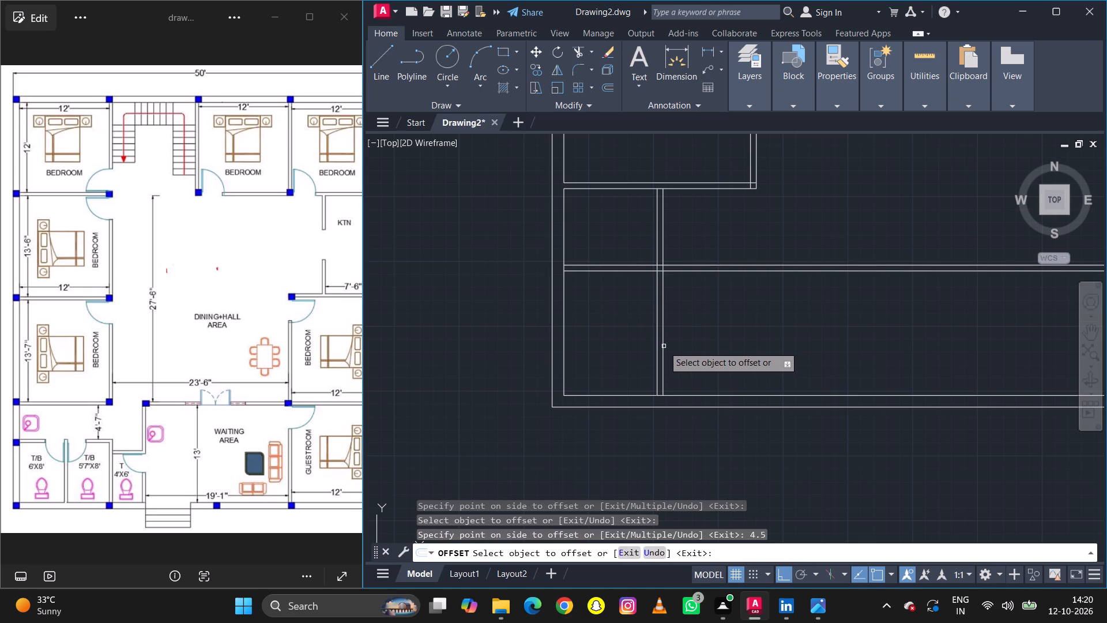
Add the second toilet's side partition by offsetting the first one's right line 5'7" to the right, and the result another 4.5".
left_click(664, 346)
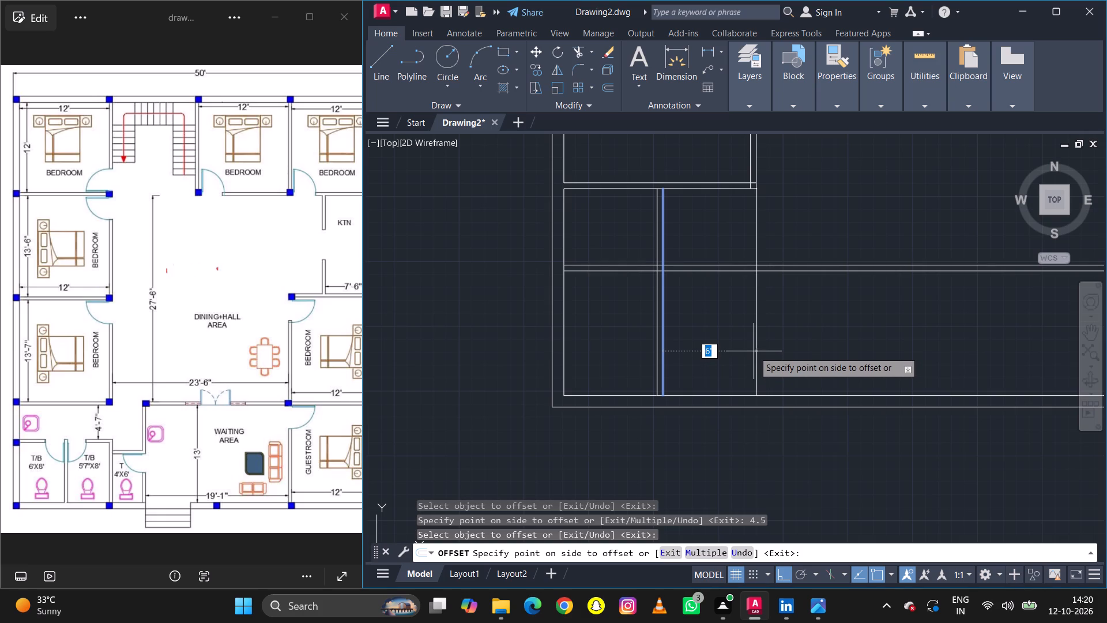
type("5'")
type("7")
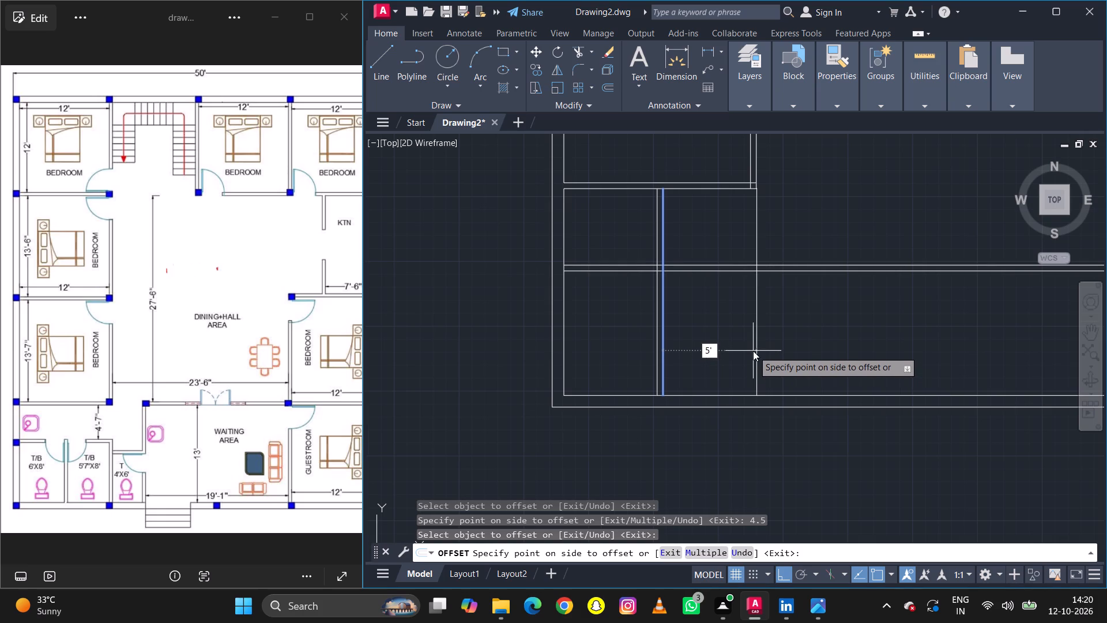
key("space")
left_click(748, 352)
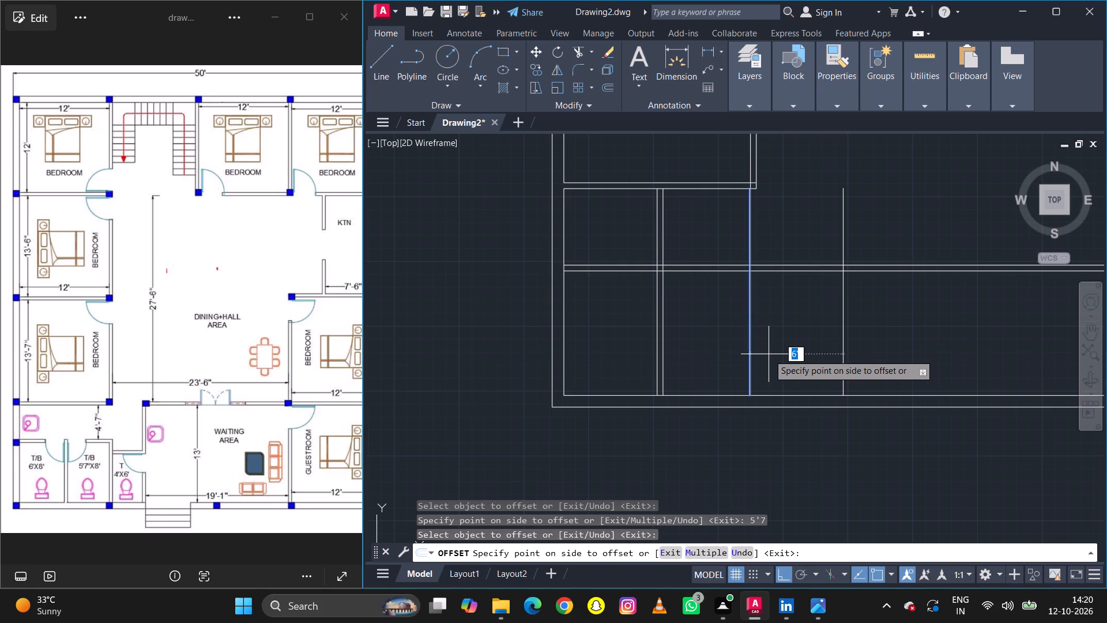
key("4")
key("period")
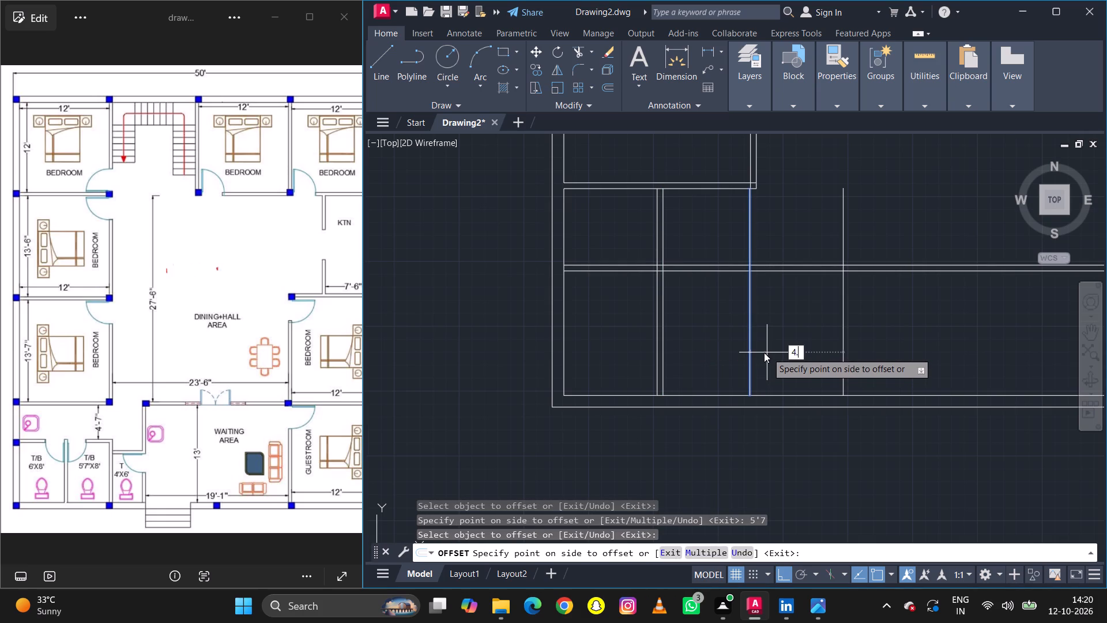
type("5")
key("space")
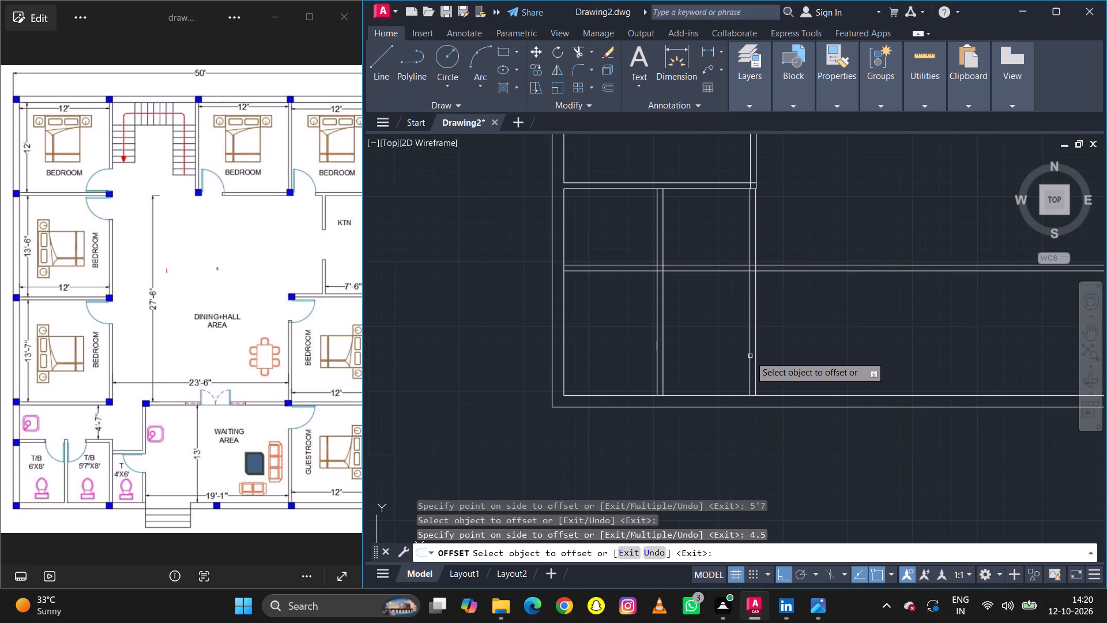
Add the third toilet's side partition by offsetting the second one's right line 4' to the right, and the result another 4.5".
left_click(756, 368)
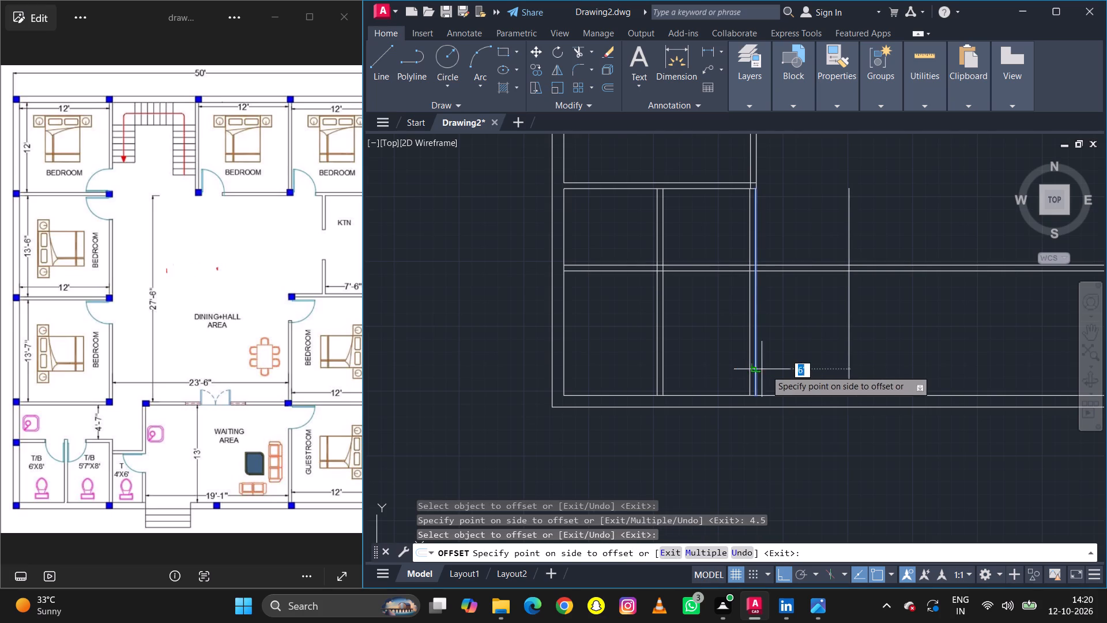
key("4")
key("apostrophe")
key("space")
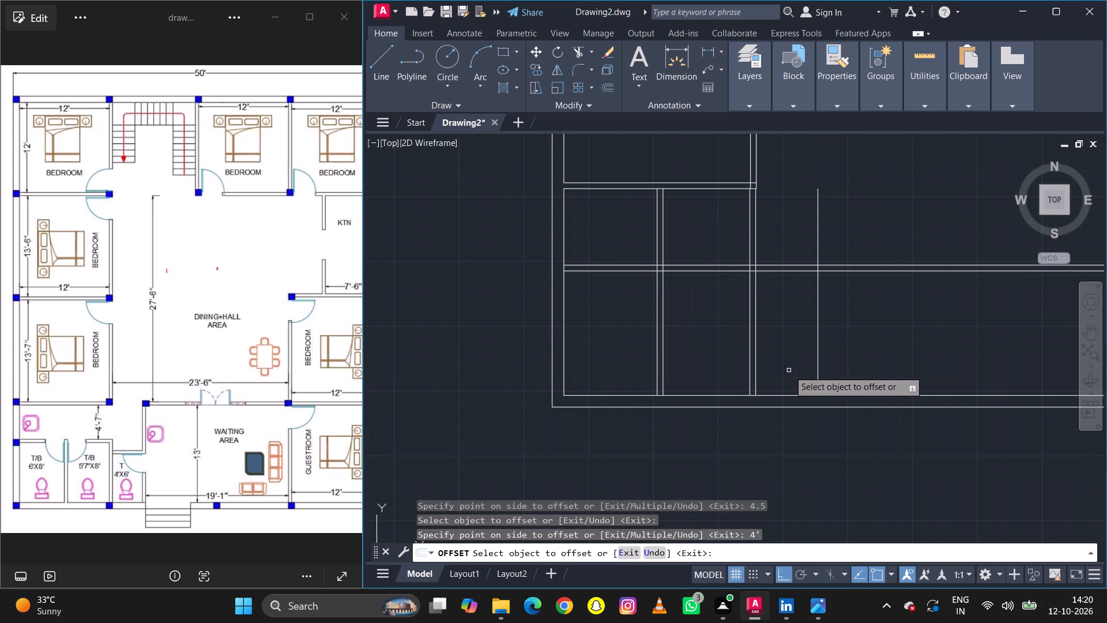
left_click(818, 373)
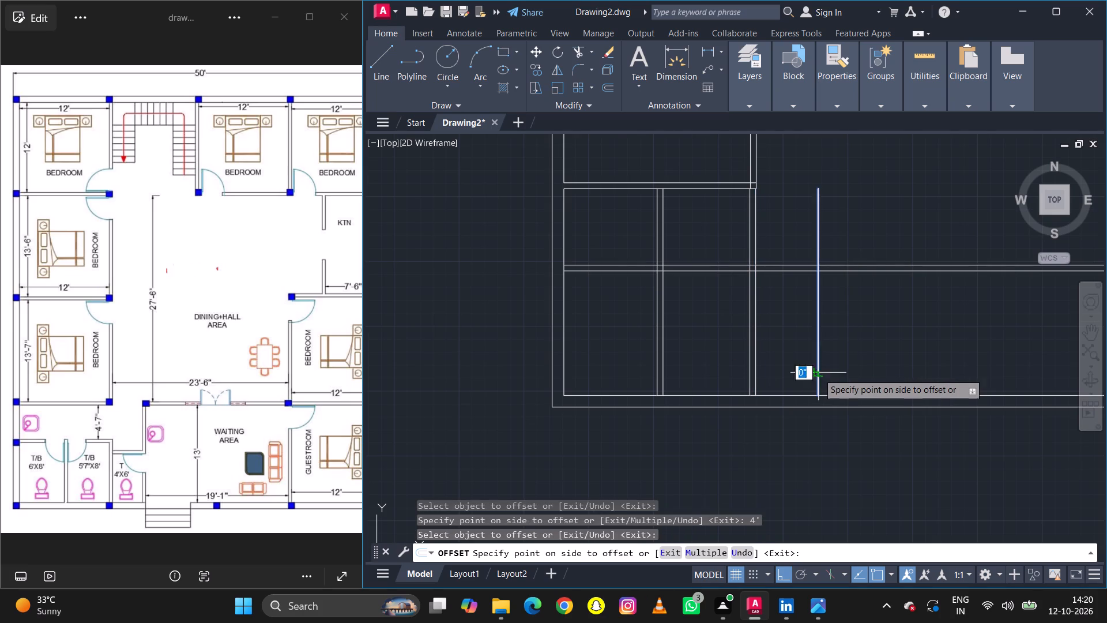
key("4")
key("period")
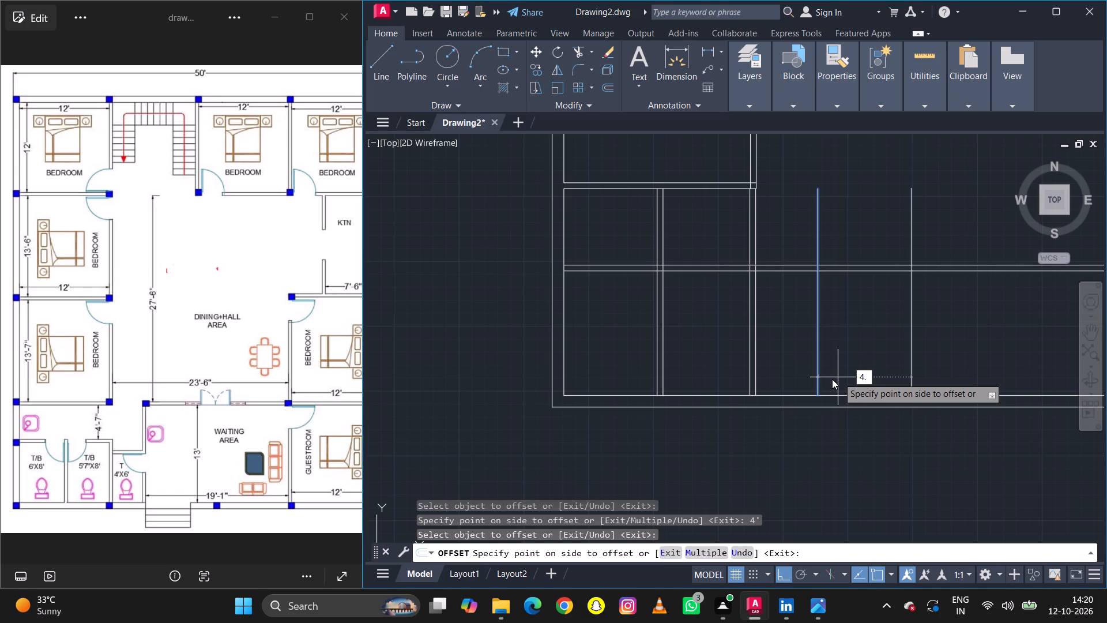
type("5")
key("space")
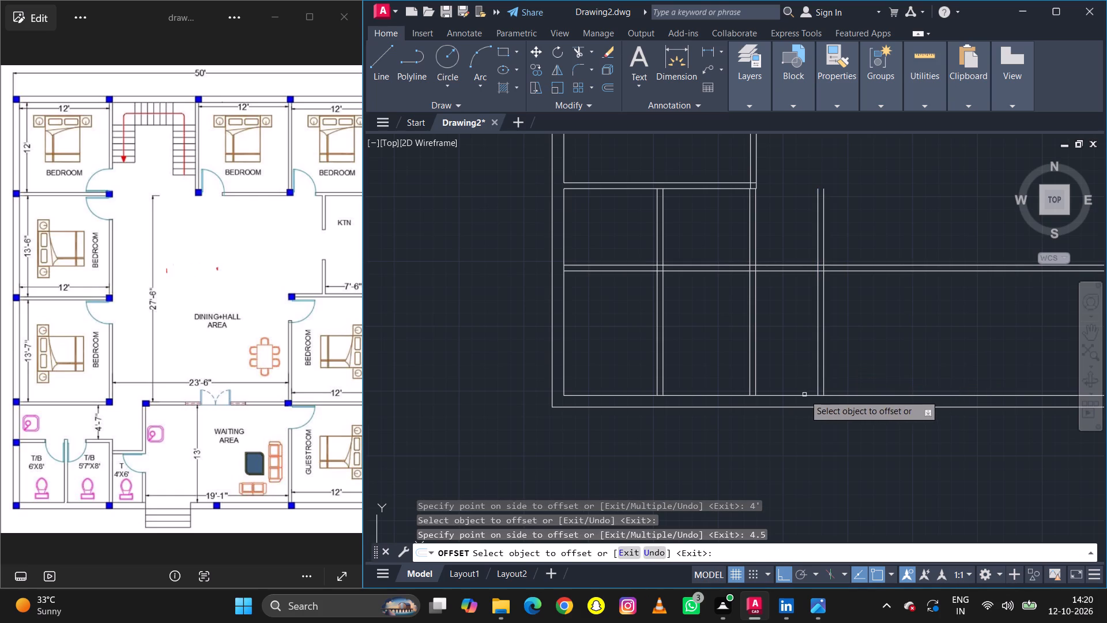
Add the third toilet's top partition by offsetting the bottom wall's inner line 6' upward, and the result another 4.5".
left_click(804, 395)
key("6")
key("apostrophe")
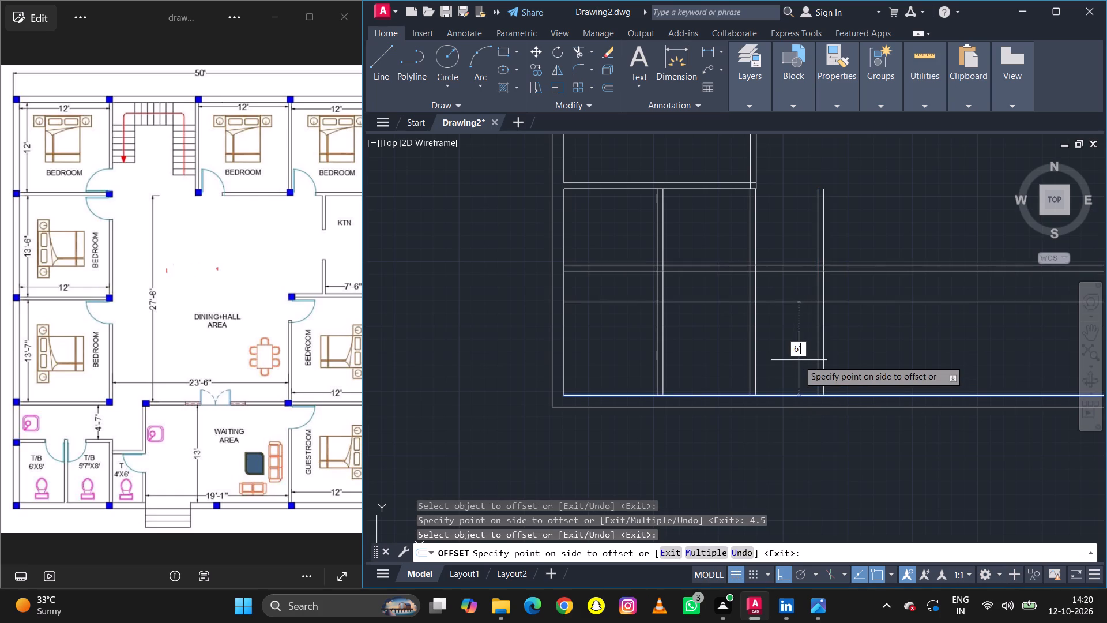
key("space")
left_click(777, 303)
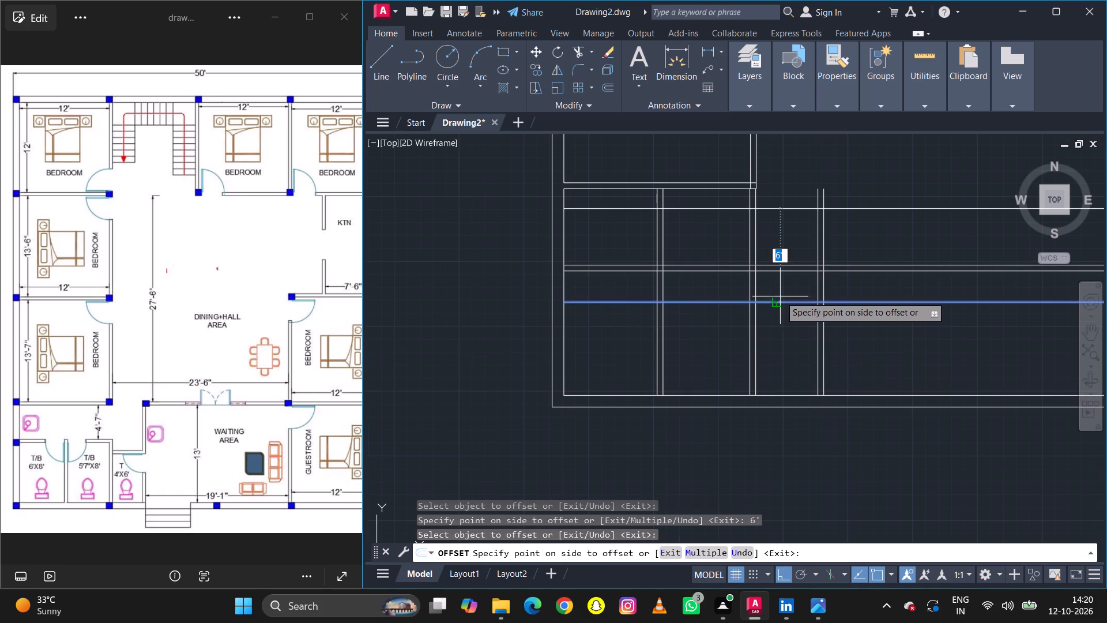
key("4")
key("period")
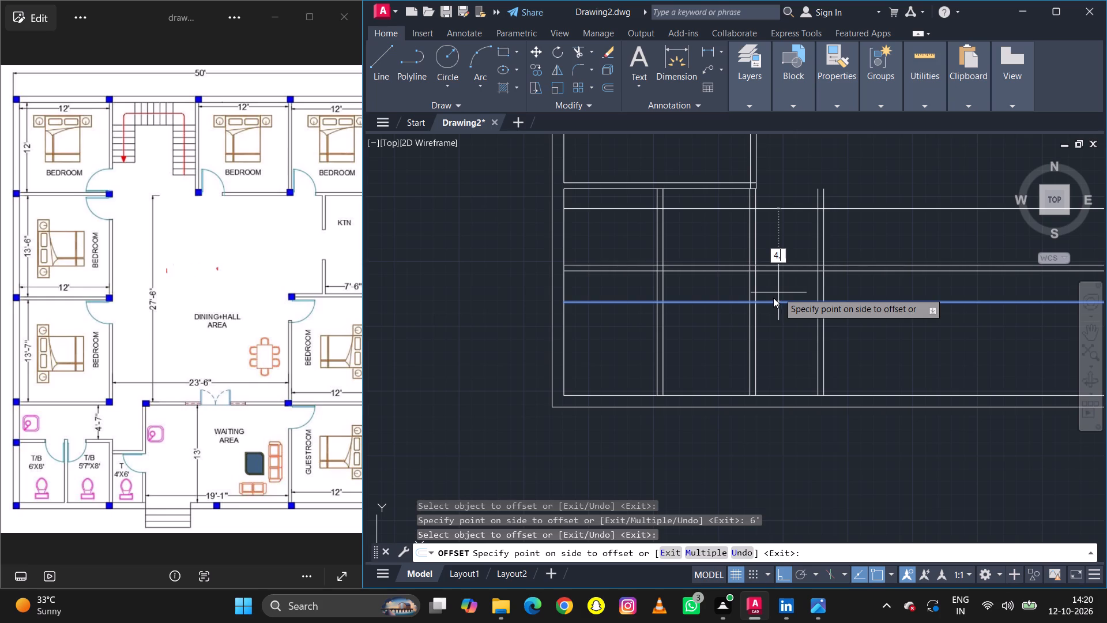
key("5")
key("space")
key("Escape")
Trim the new partition's lines out of the first two toilets and delete the pieces left between the first side partition's lines.
key("t")
type("r")
key("space")
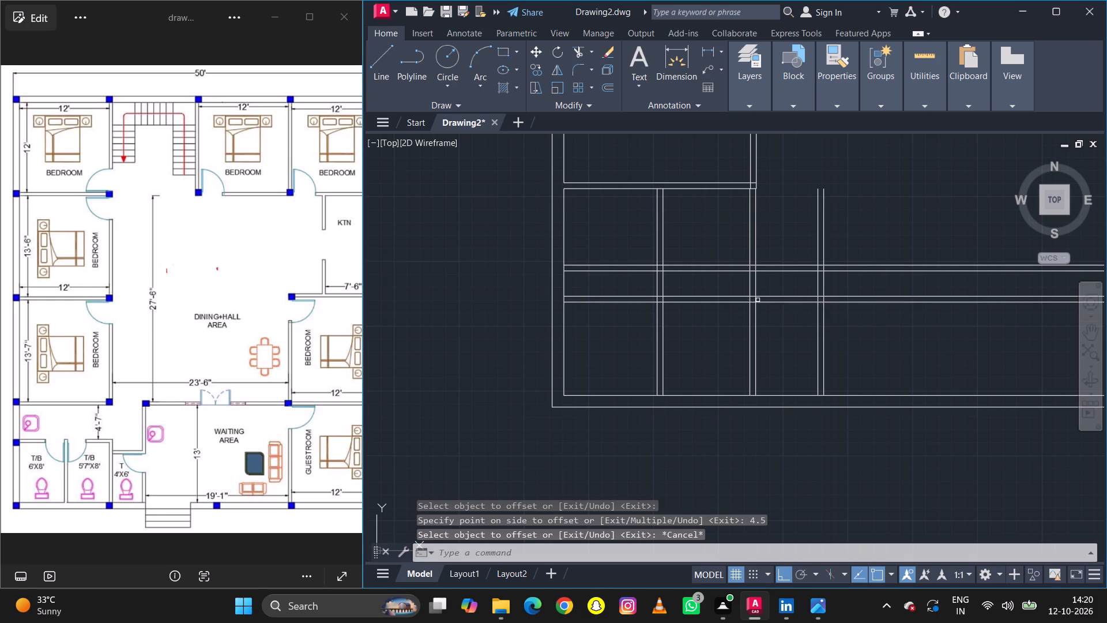
left_click_drag(717, 316, 708, 290)
left_click_drag(618, 327, 622, 294)
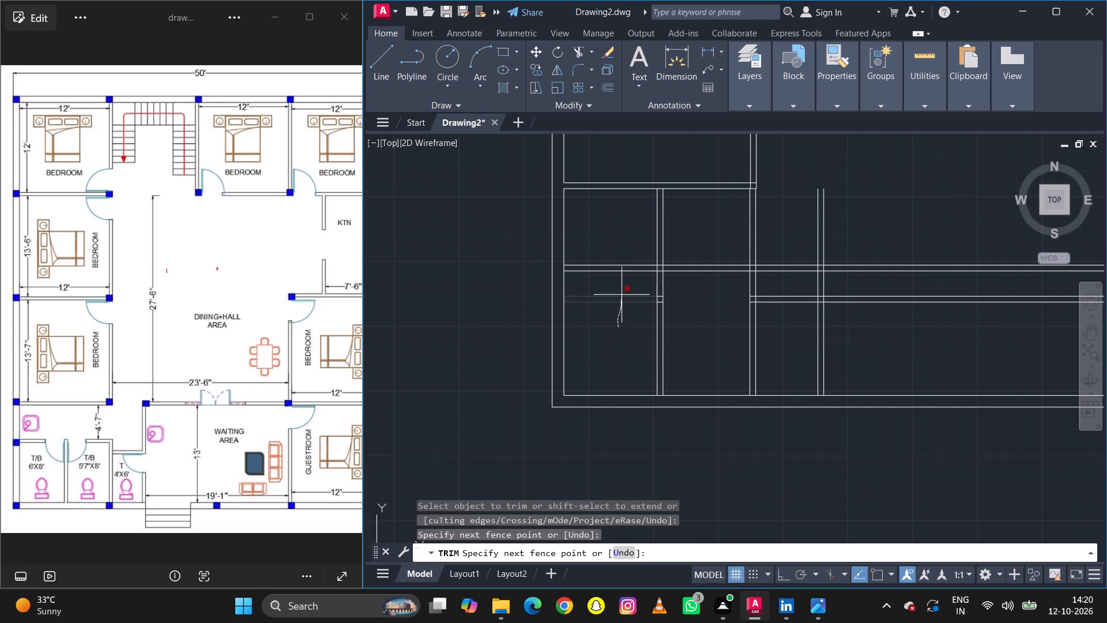
left_click_drag(622, 294, 622, 293)
scroll(645, 301, "up", 1)
key("Escape")
left_click(646, 281)
left_click(713, 320)
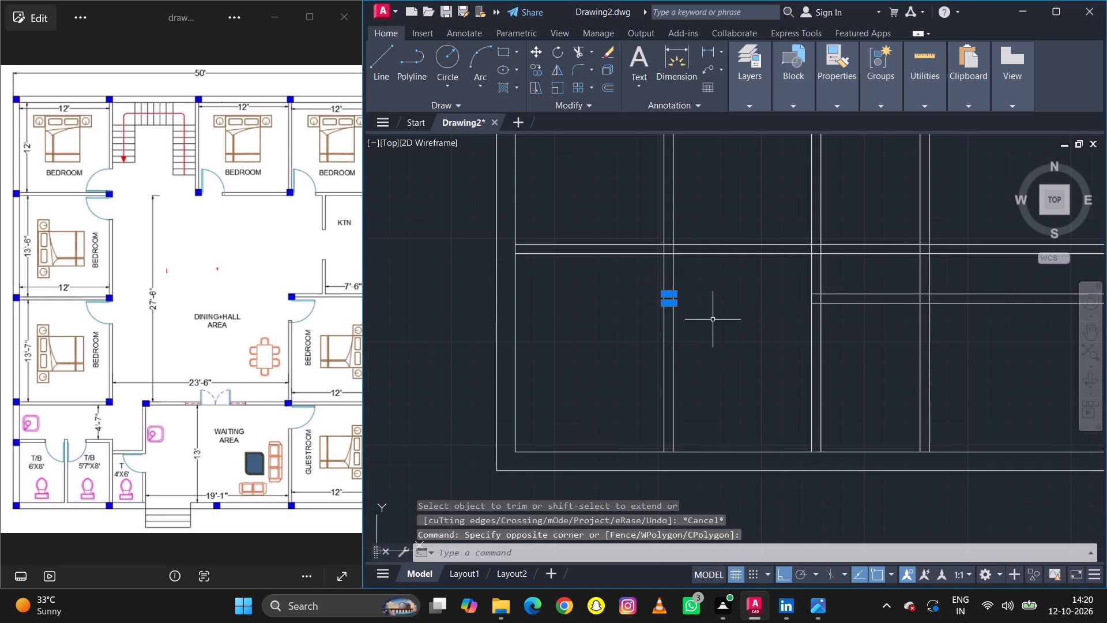
key("Delete")
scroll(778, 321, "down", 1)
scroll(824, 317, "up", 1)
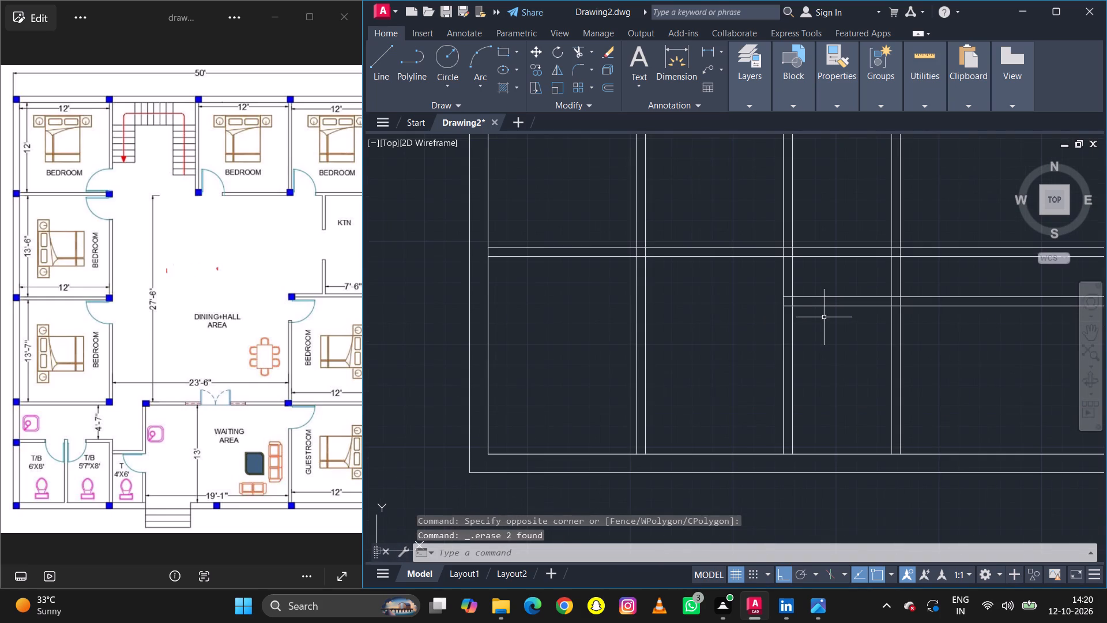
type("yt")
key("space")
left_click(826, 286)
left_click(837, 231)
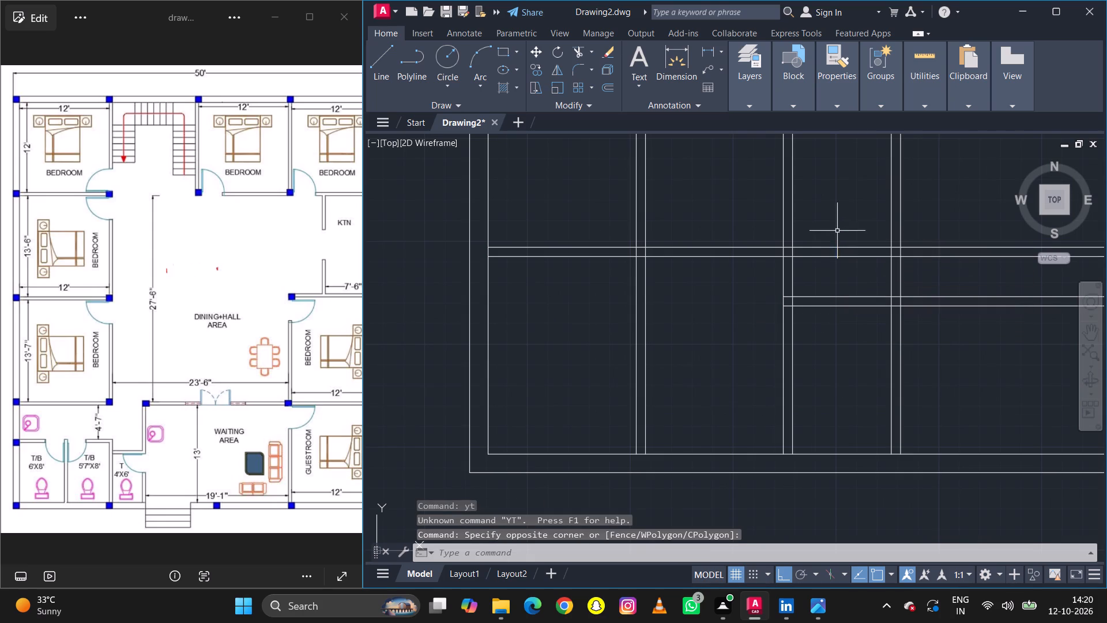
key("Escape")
Trim the first two toilets' top partition lines out of the span between the second and third side partitions.
type("tr")
key("space")
left_click_drag(831, 278, 829, 254)
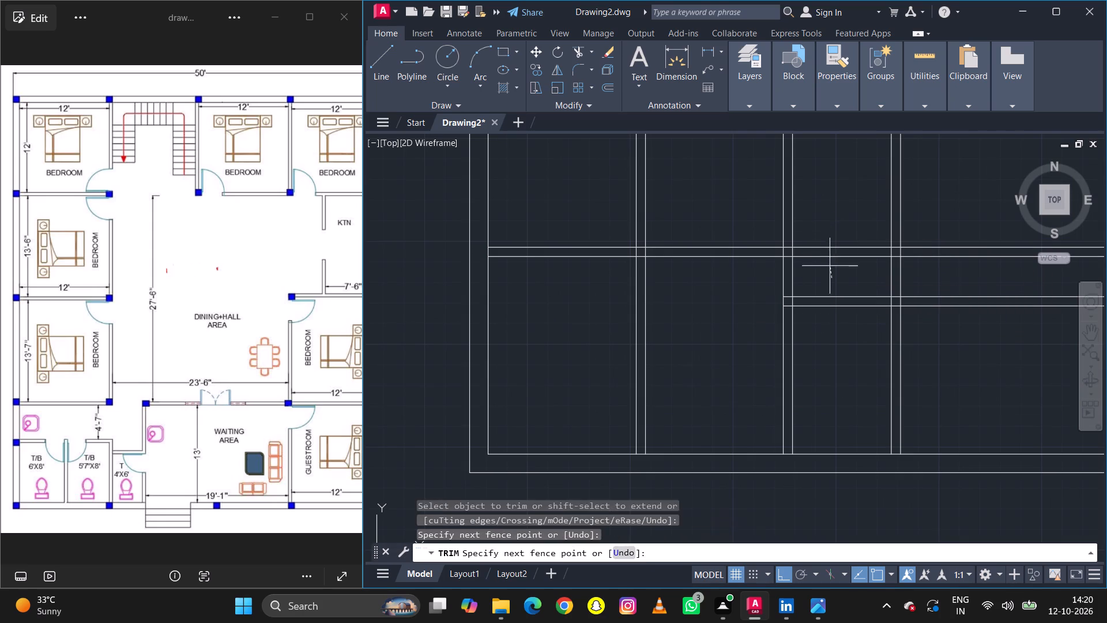
left_click_drag(829, 254, 826, 223)
Clean up the second side partition's junctions with both toilet top partitions, trimming the lines that cross inside them.
scroll(796, 247, "down", 2)
scroll(792, 259, "up", 5)
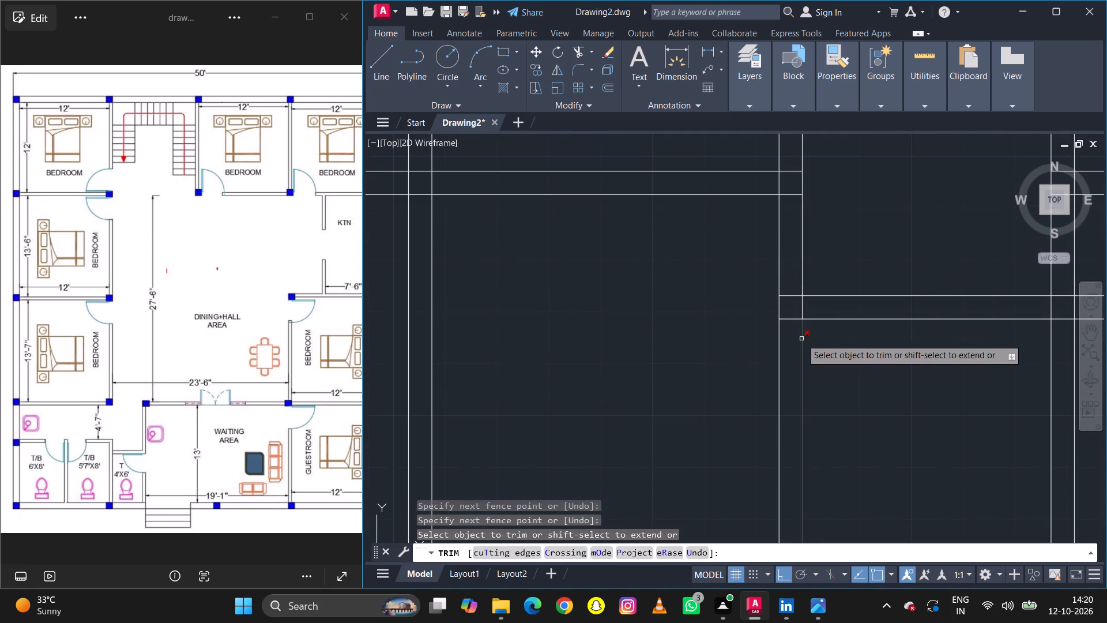
left_click(790, 331)
left_click(793, 287)
left_click(801, 307)
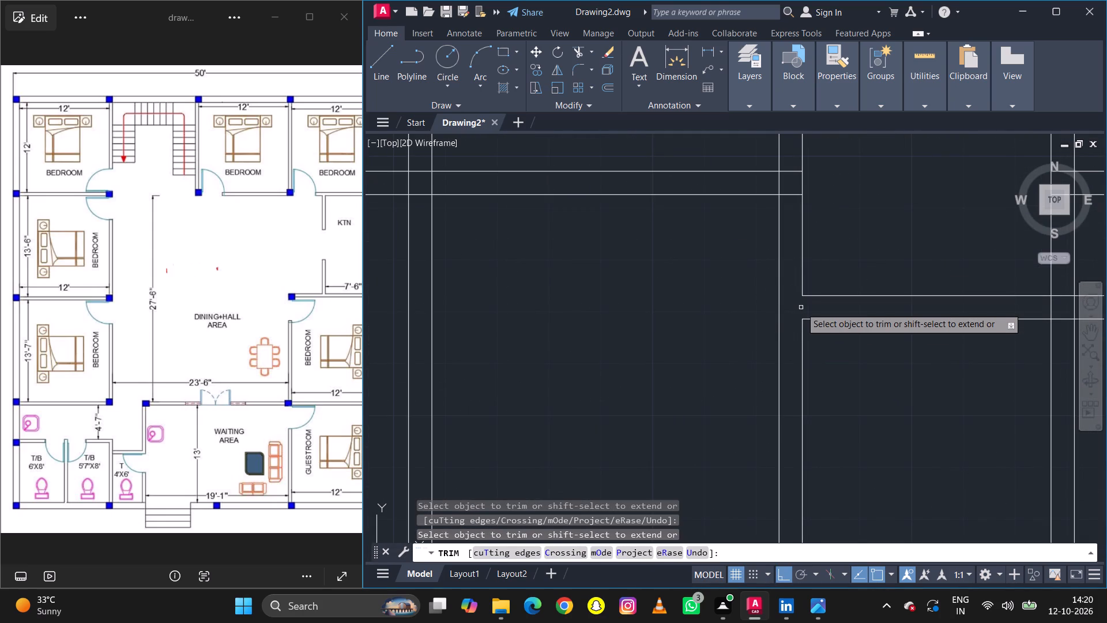
scroll(793, 267, "down", 2)
scroll(789, 231, "up", 2)
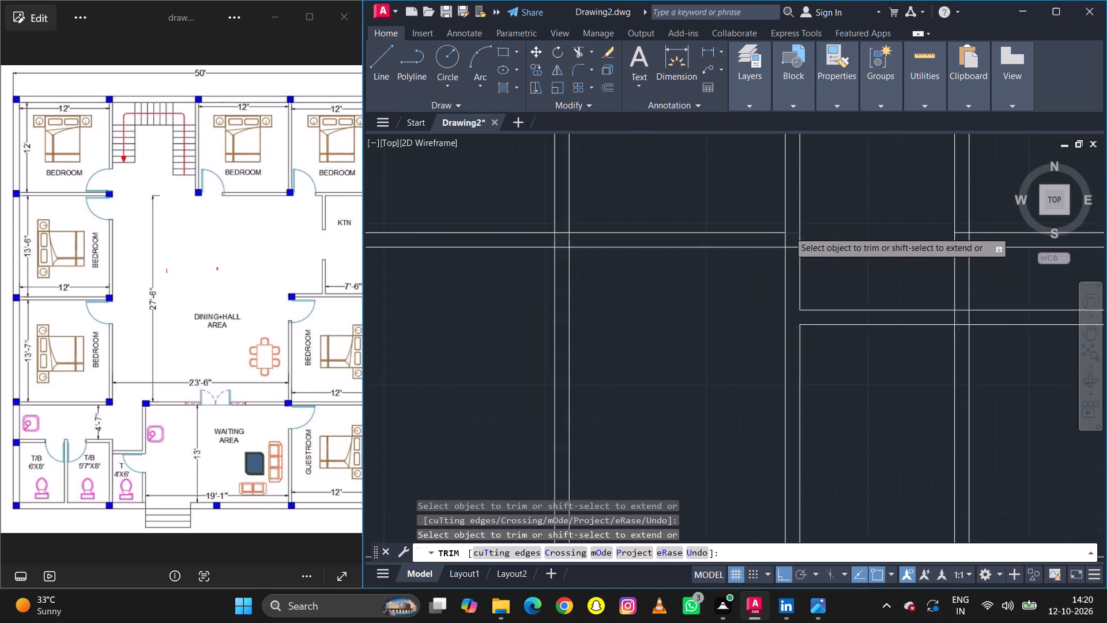
left_click(796, 226)
left_click(792, 268)
left_click(784, 247)
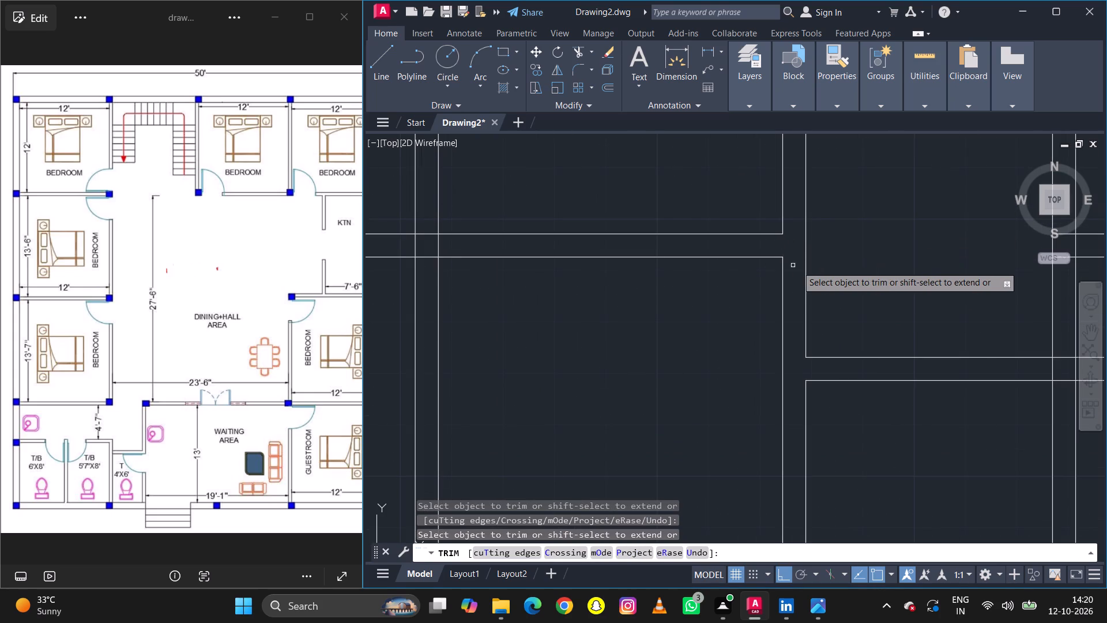
scroll(820, 265, "down", 2)
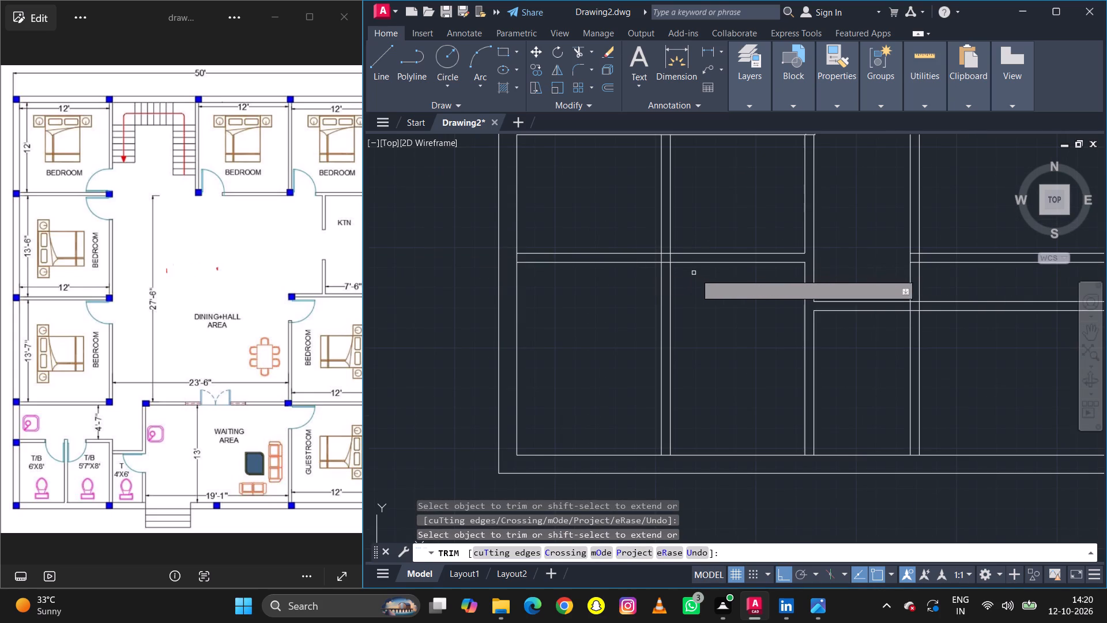
left_click(786, 252, "shift")
Trim off the toilet side partition lines that extend above the first two toilets' top partition.
scroll(657, 262, "up", 2)
scroll(677, 305, "down", 1)
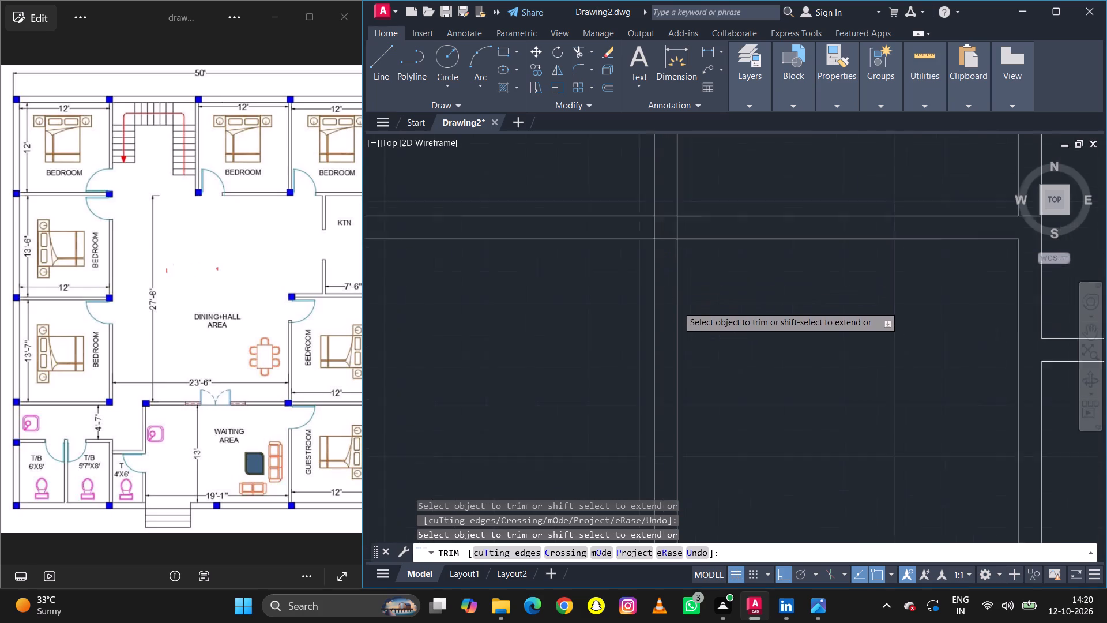
scroll(678, 306, "down", 2)
left_click_drag(853, 269, 639, 260)
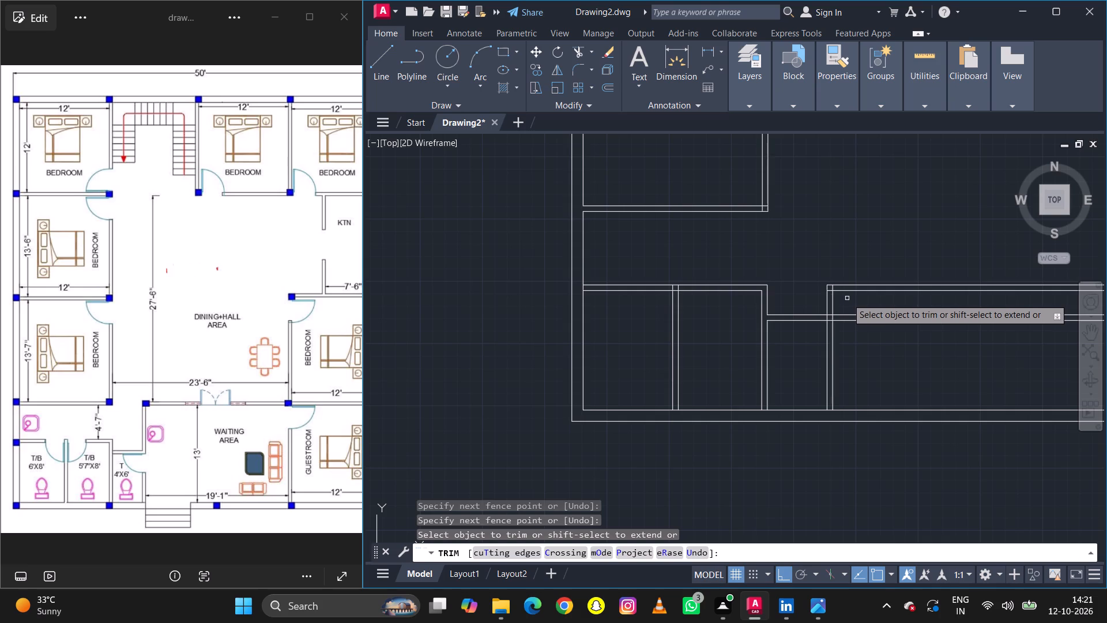
Trim the excess lines above and to the right of the third toilet, ending its top partition at the third side partition.
left_click_drag(843, 302, 855, 287)
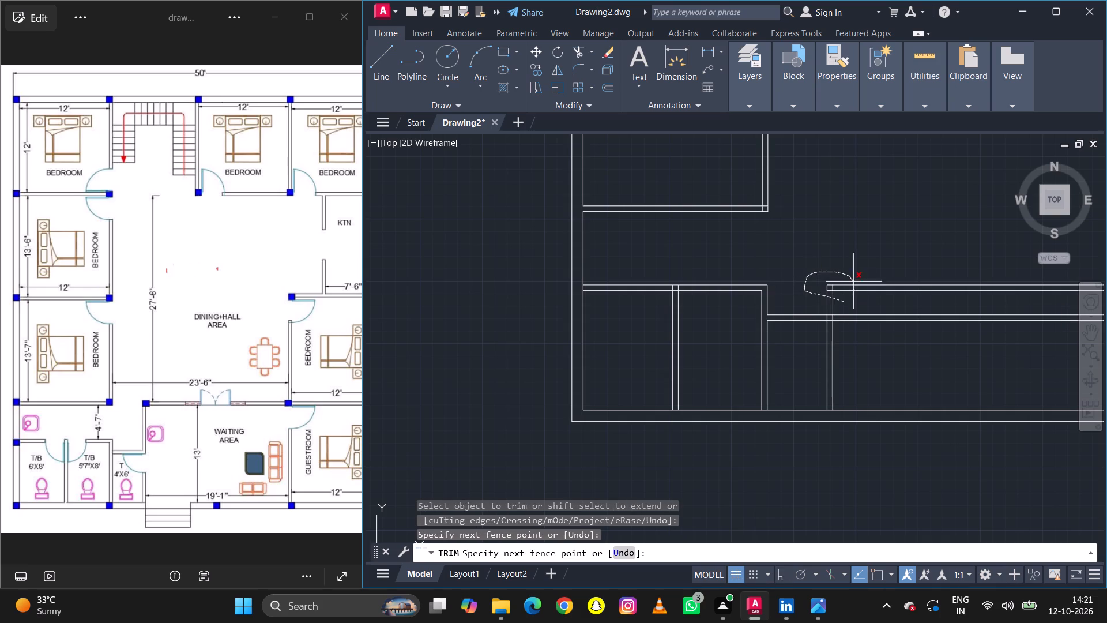
left_click_drag(855, 287, 853, 296)
left_click_drag(853, 296, 834, 292)
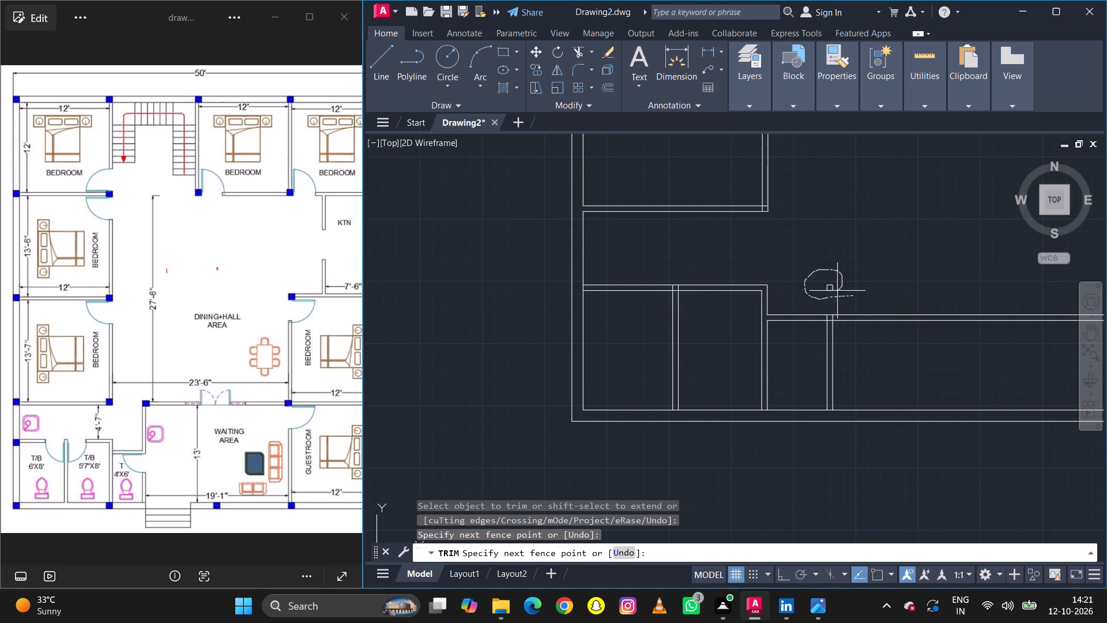
left_click_drag(834, 292, 823, 286)
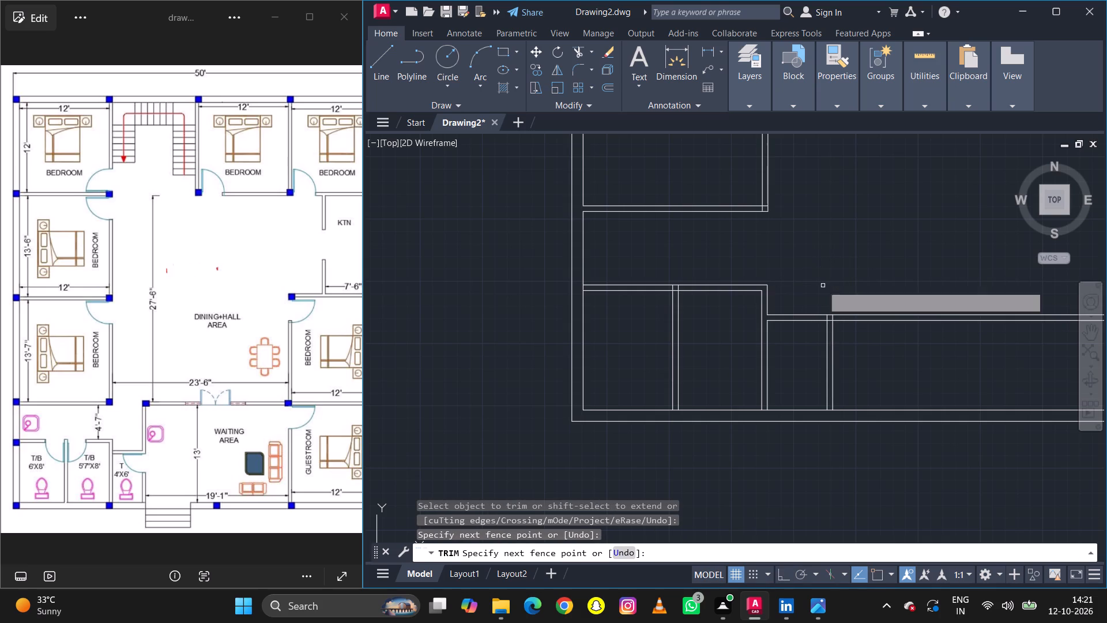
scroll(789, 266, "down", 3)
left_click_drag(865, 291, 862, 257)
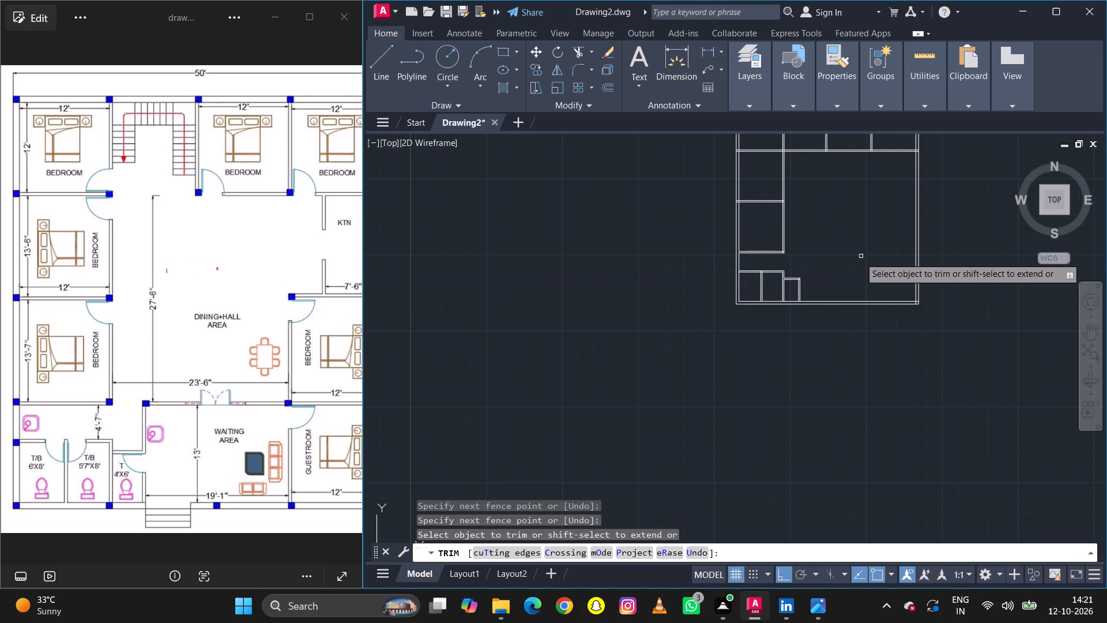
key("Escape")
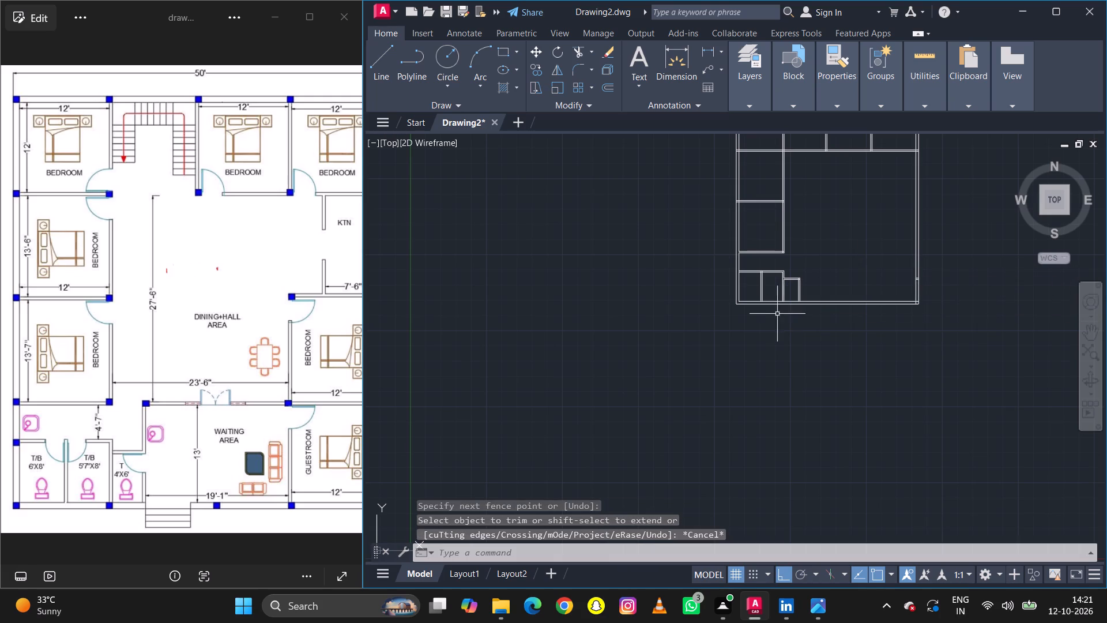
Open a doorway in the third toilet's right side partition by offsetting the top partition's lower line 2'6" down and trimming between them.
scroll(789, 293, "up", 4)
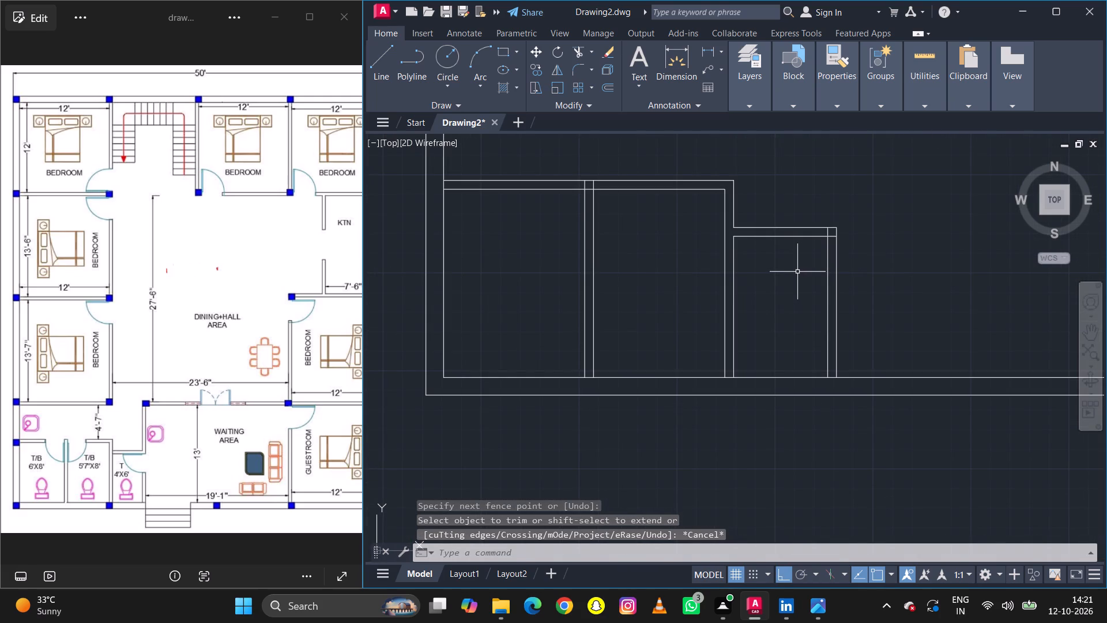
key("o")
key("space")
key("2")
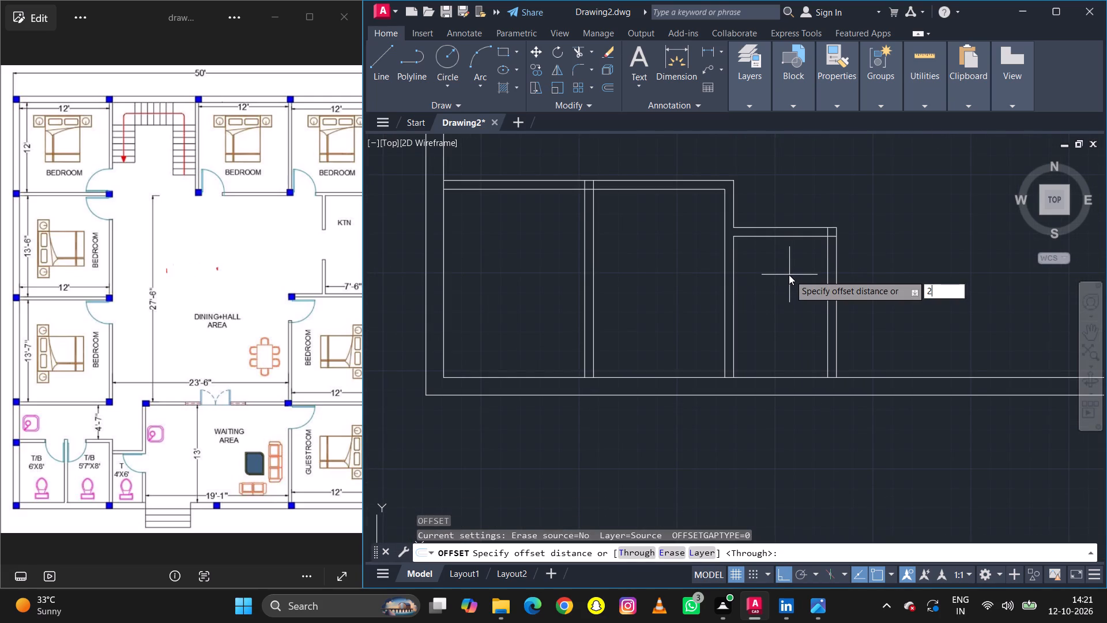
type("'6")
key("space")
left_click(793, 238)
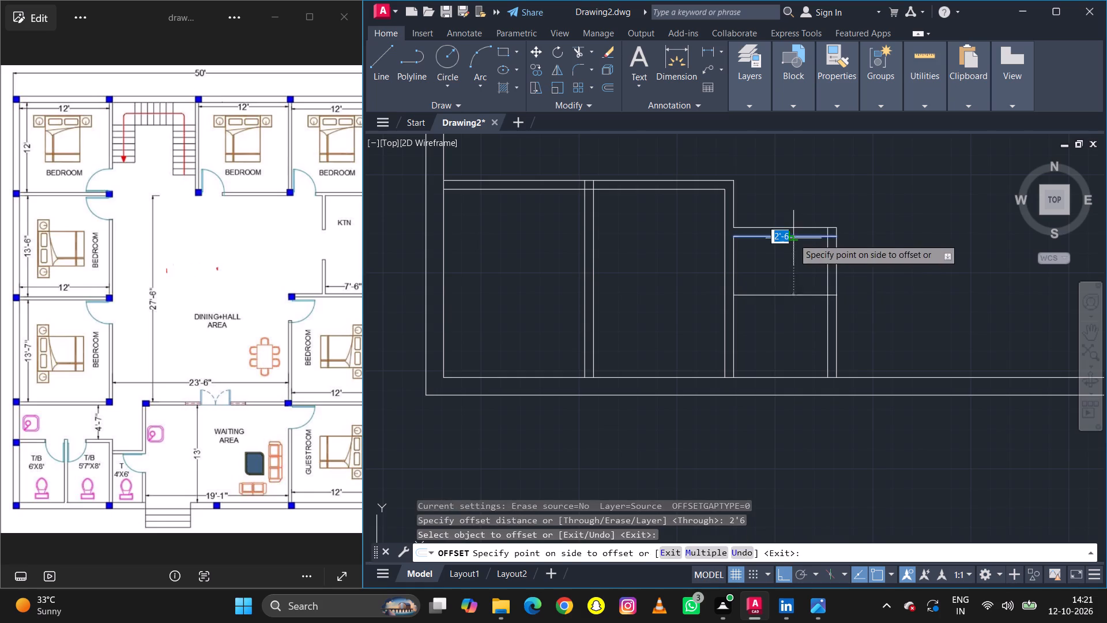
left_click(801, 273)
key("Escape")
type("tr")
key("space")
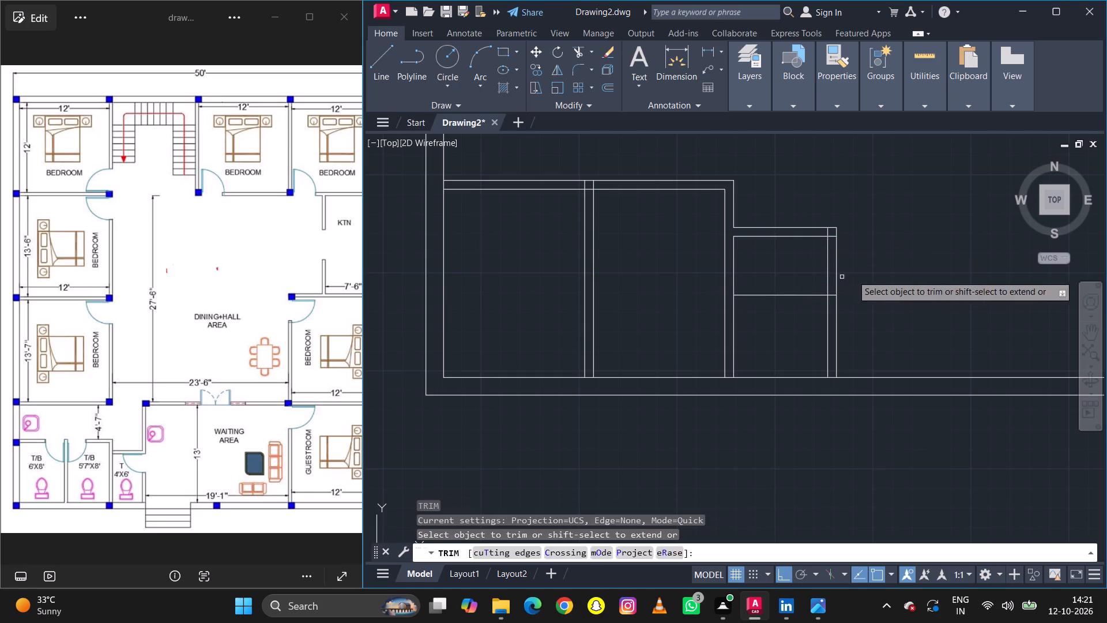
left_click_drag(859, 272, 790, 316)
Trim the leftover line inside the right end of the third toilet's top partition.
scroll(826, 233, "up", 2)
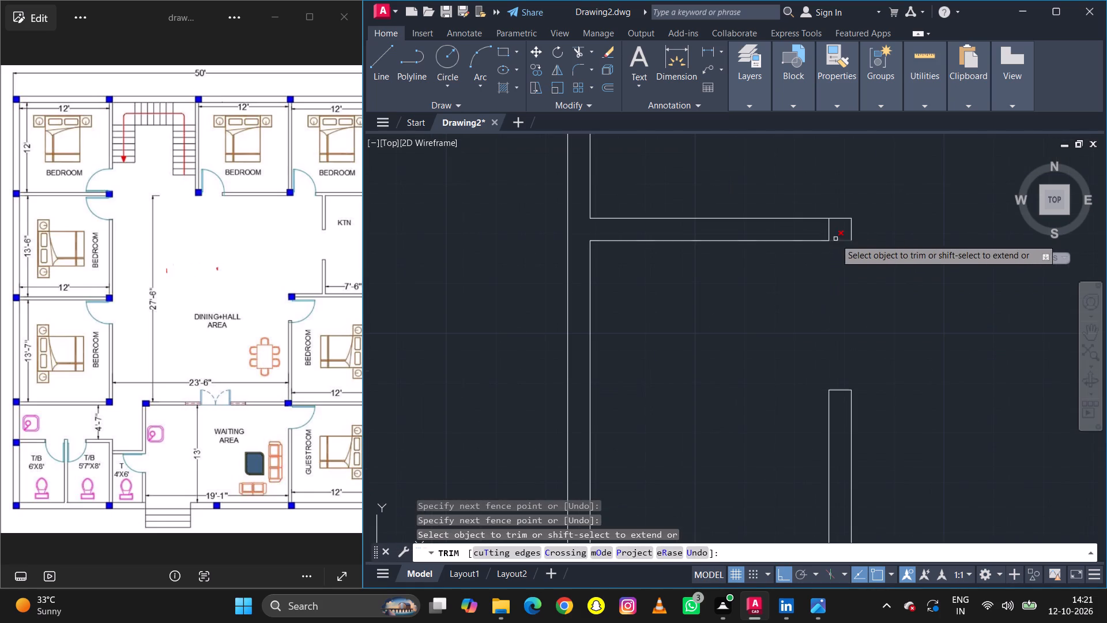
left_click(827, 236)
left_click(829, 234)
scroll(819, 275, "down", 4)
scroll(778, 253, "up", 1)
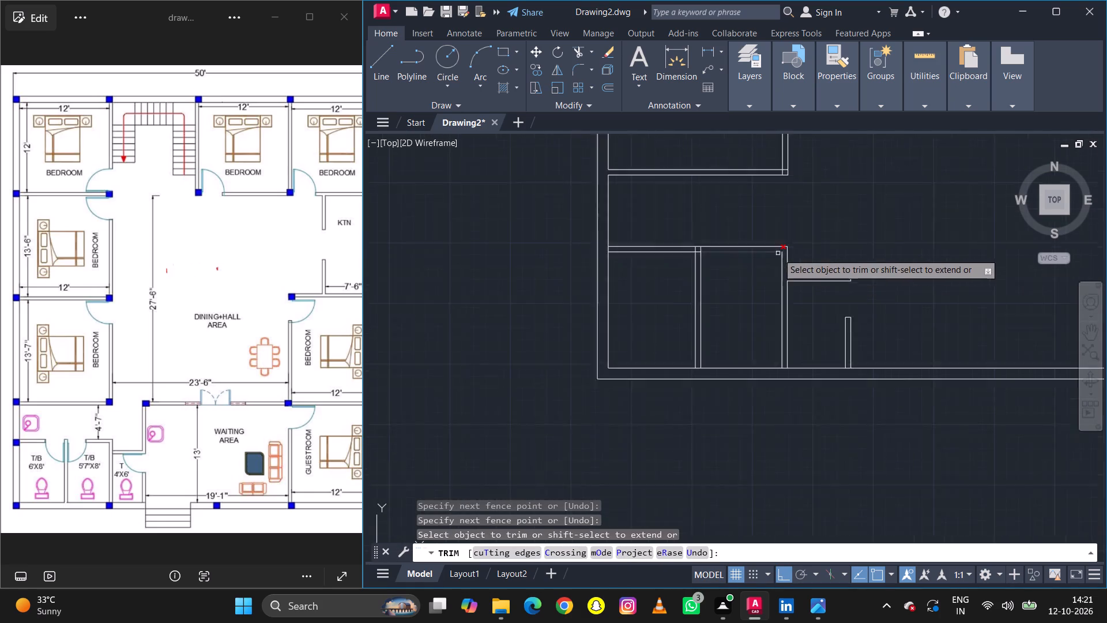
scroll(778, 253, "up", 1)
key("Escape")
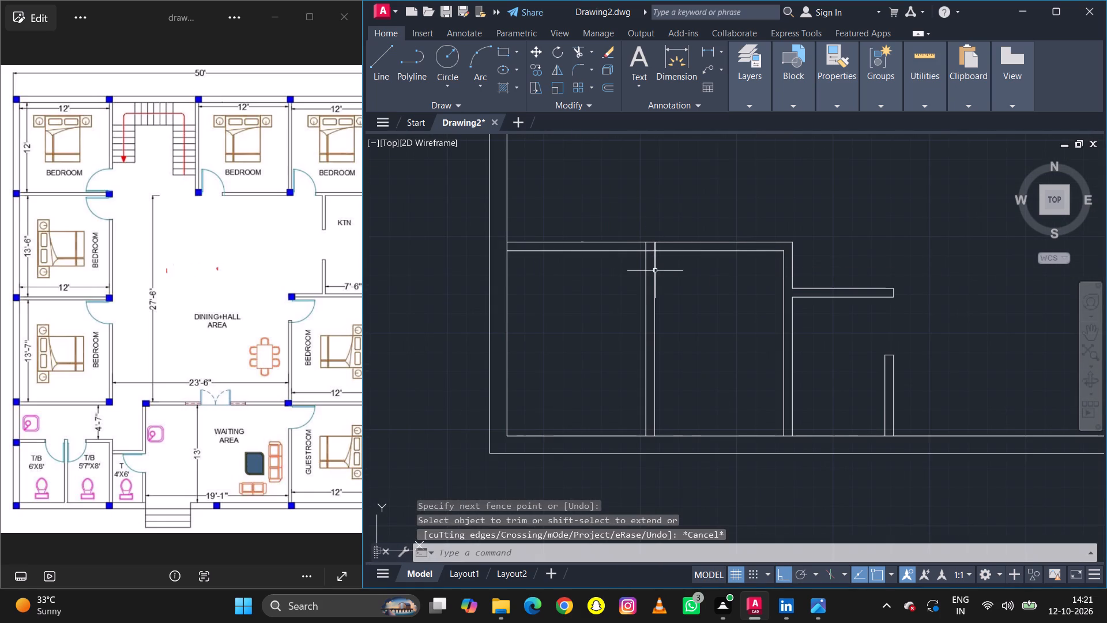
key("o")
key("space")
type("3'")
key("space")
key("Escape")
Mark the first two toilets' door widths by offsetting the first side partition's right line 2'6" right and its left line 2'6" left.
type("o")
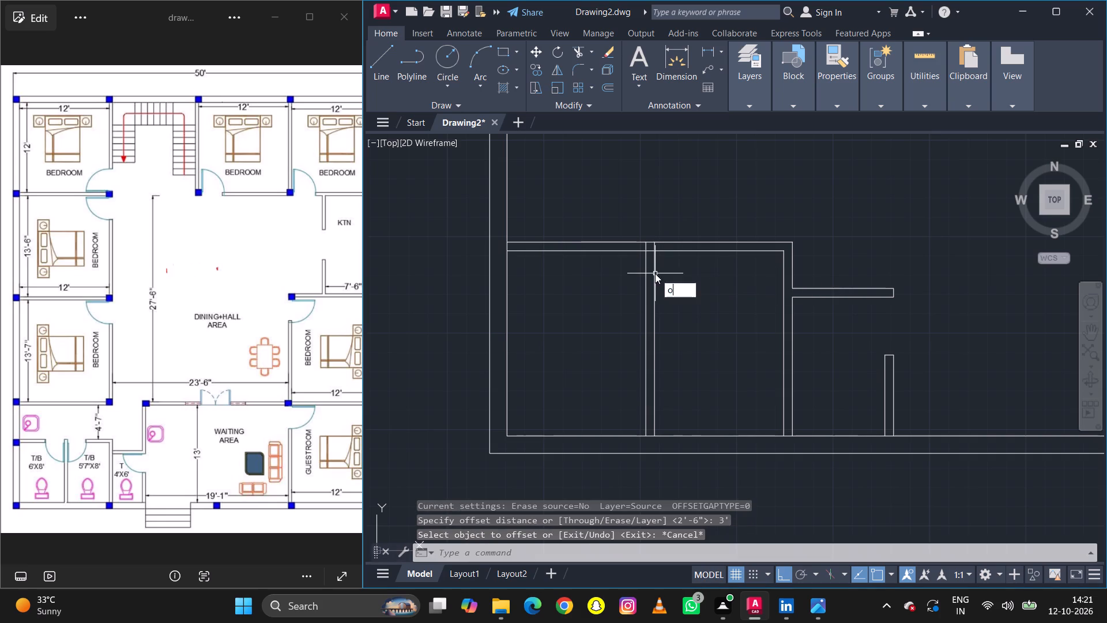
key("space")
key("2")
key("apostrophe")
type("6")
key("space")
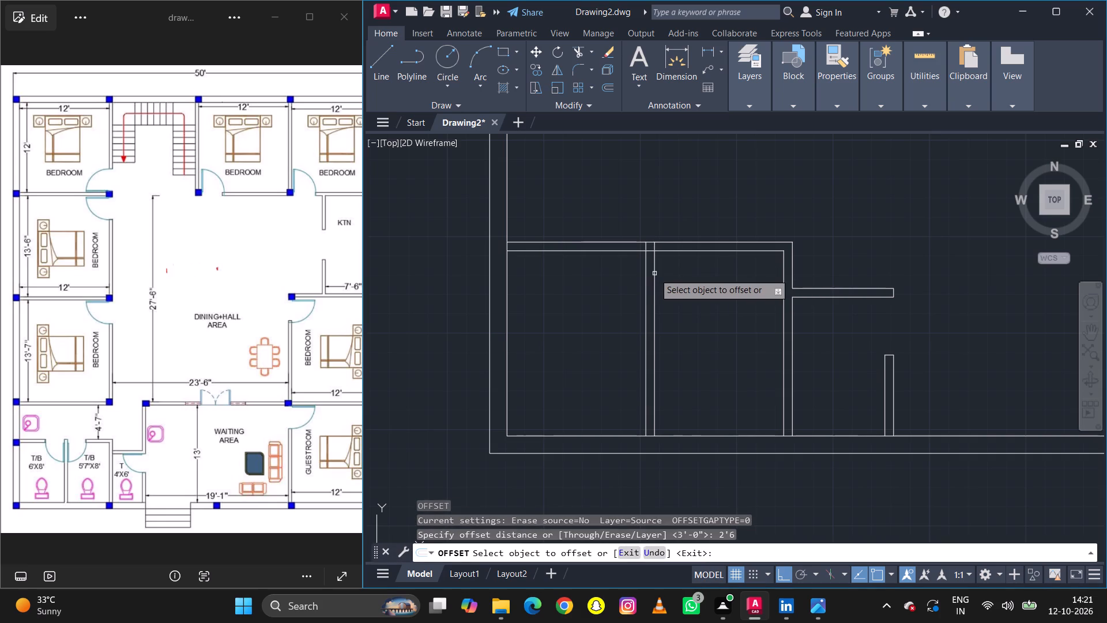
left_click(656, 273)
left_click(687, 273)
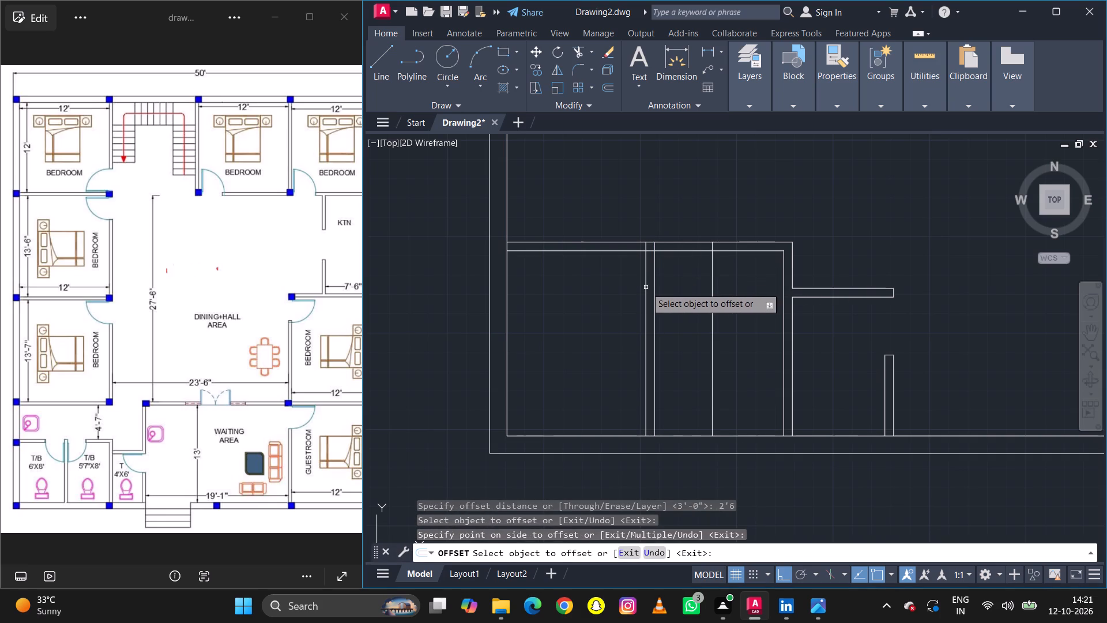
left_click(646, 287)
left_click_drag(633, 286, 624, 287)
key("Escape")
Trim doorways into the first two toilets' top partition on both sides of the first side partition, removing the offset lines below.
type("tr")
key("space")
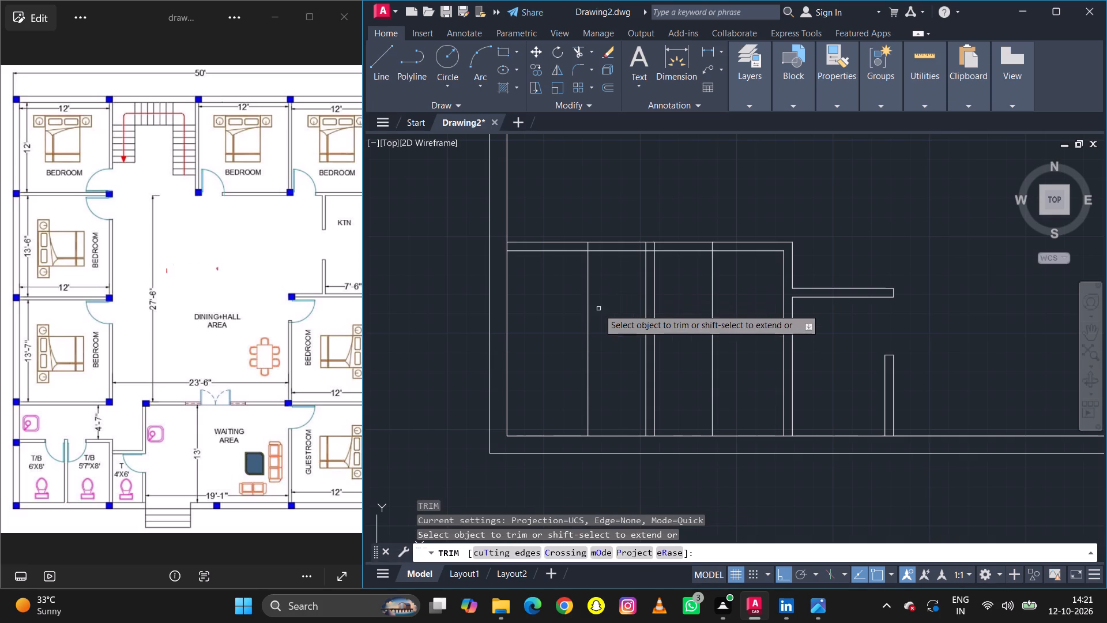
left_click(586, 314)
left_click_drag(619, 269, 678, 234)
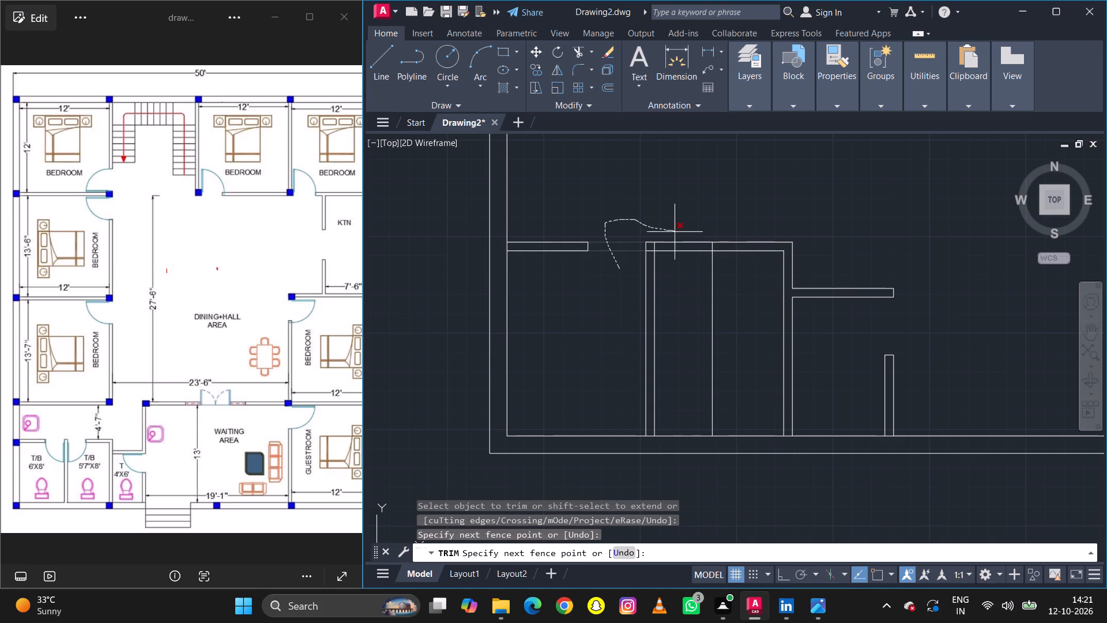
left_click_drag(678, 234, 724, 299)
key("Escape")
Delete the leftover line crossing inside the top end of the first side partition.
scroll(659, 265, "up", 3)
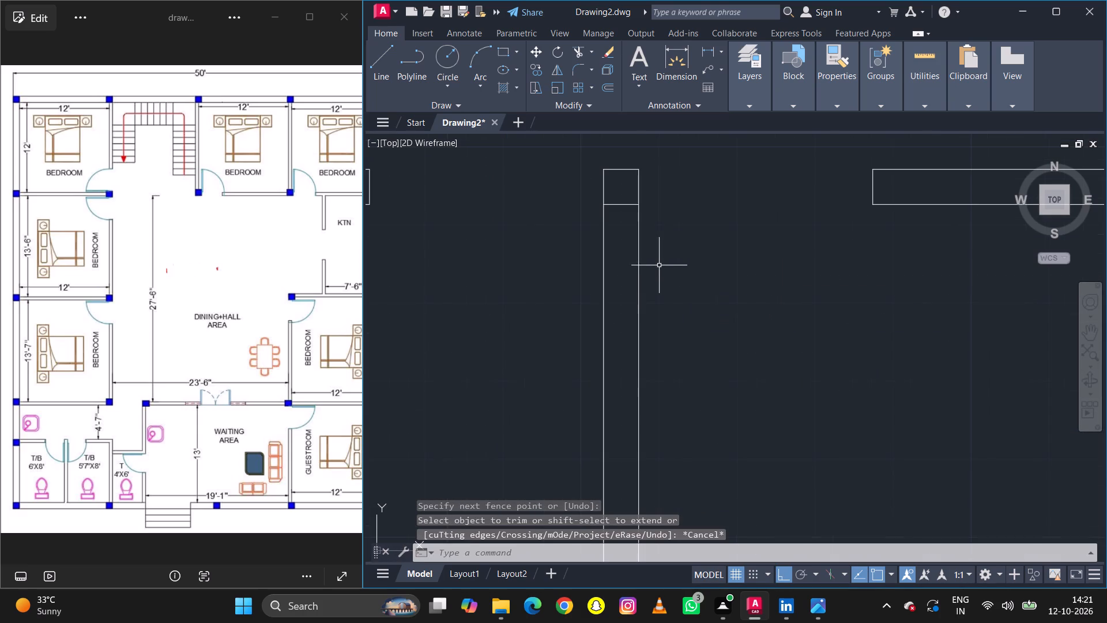
left_click(628, 203)
key("Delete")
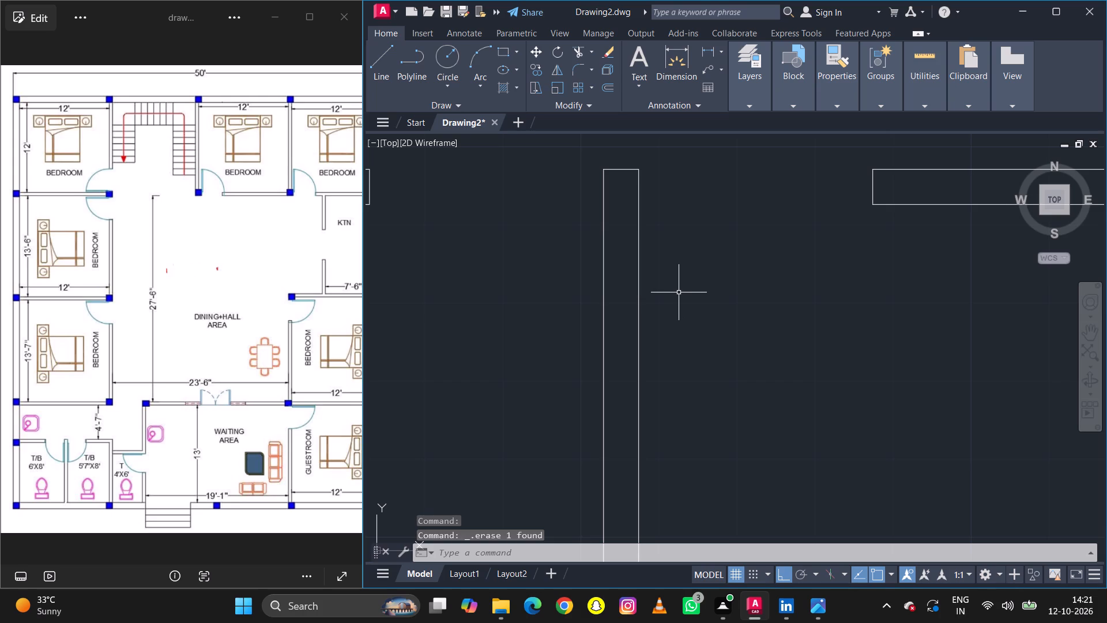
Offset the bottom outer wall's inner line 13' upward to start the waiting area's top partition.
scroll(680, 265, "down", 5)
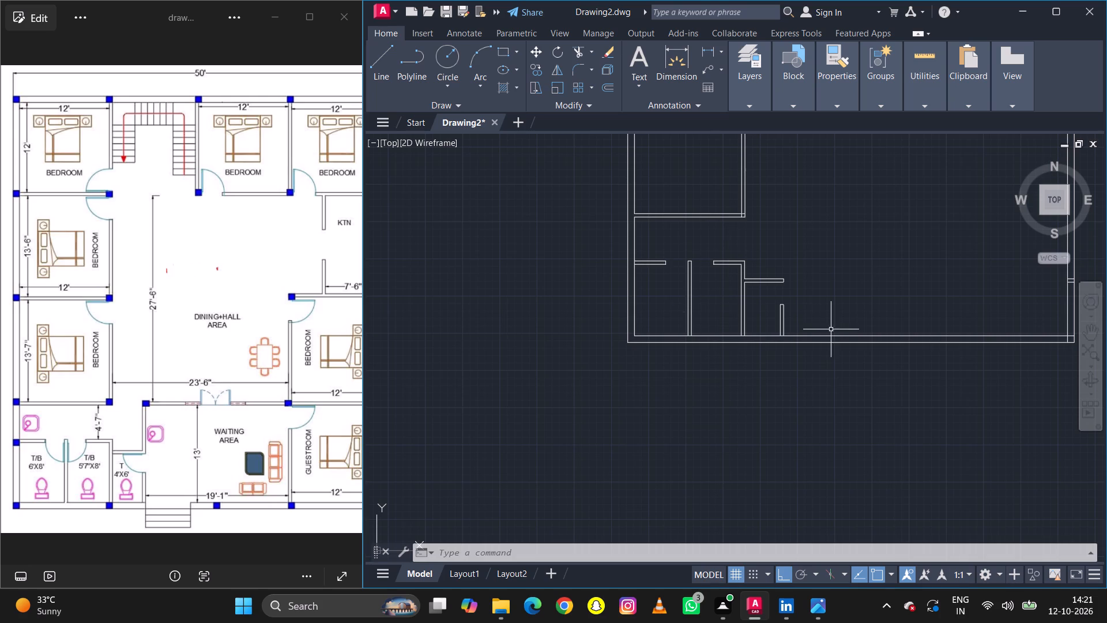
key("o")
key("space")
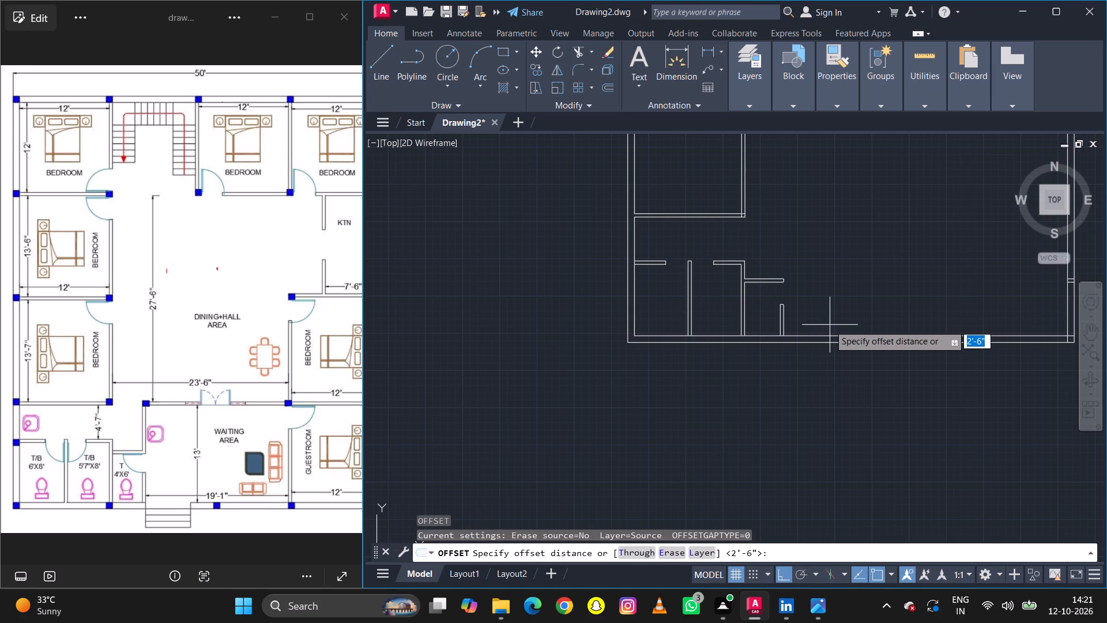
key("1")
key("3")
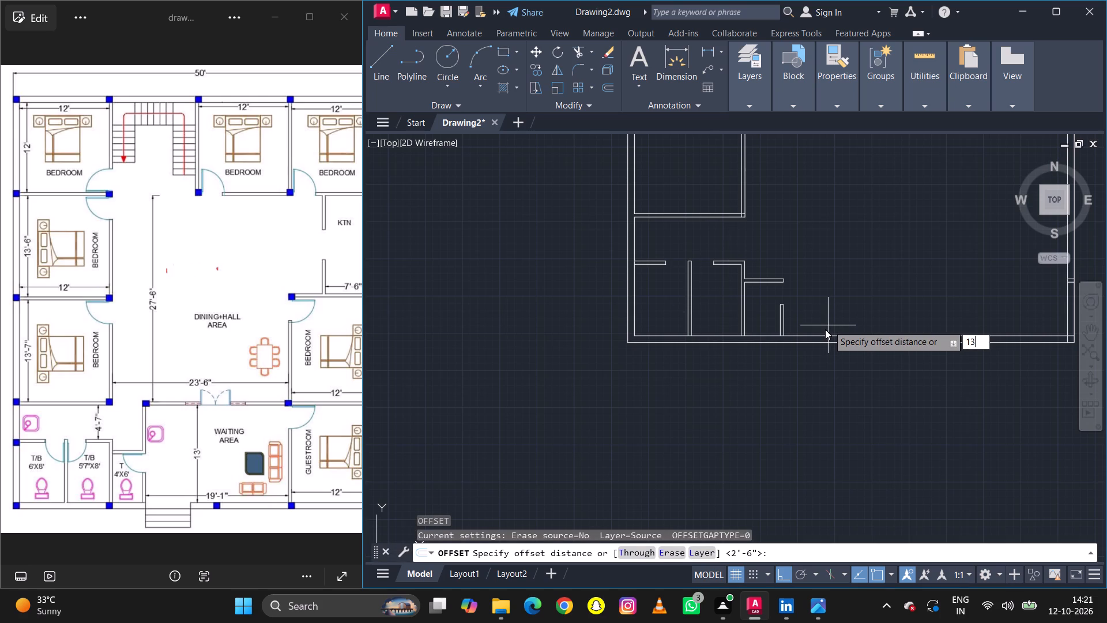
type("'")
key("space")
left_click(827, 334)
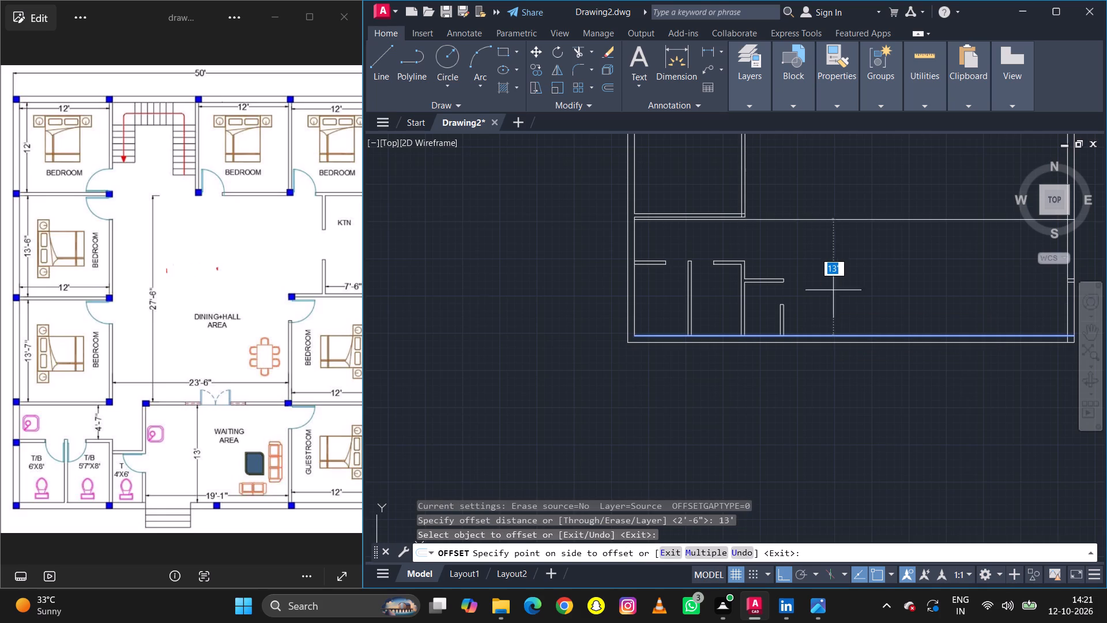
left_click(842, 249)
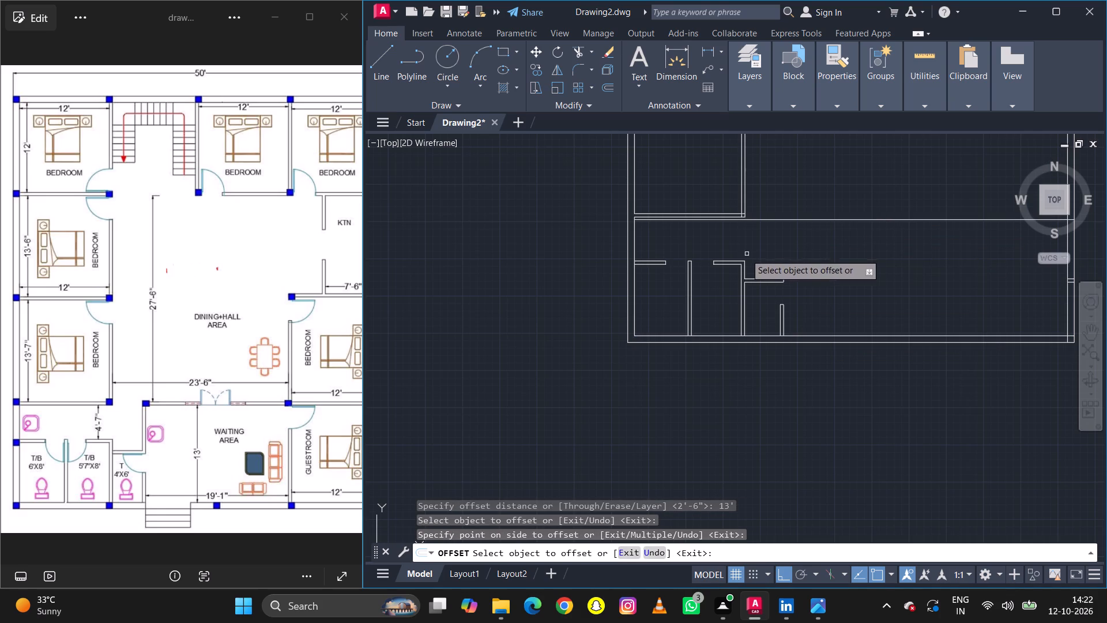
Offset the new line above the waiting area 4.5" upward to give the partition its thickness.
scroll(242, 378, "down", 3)
scroll(283, 395, "up", 1)
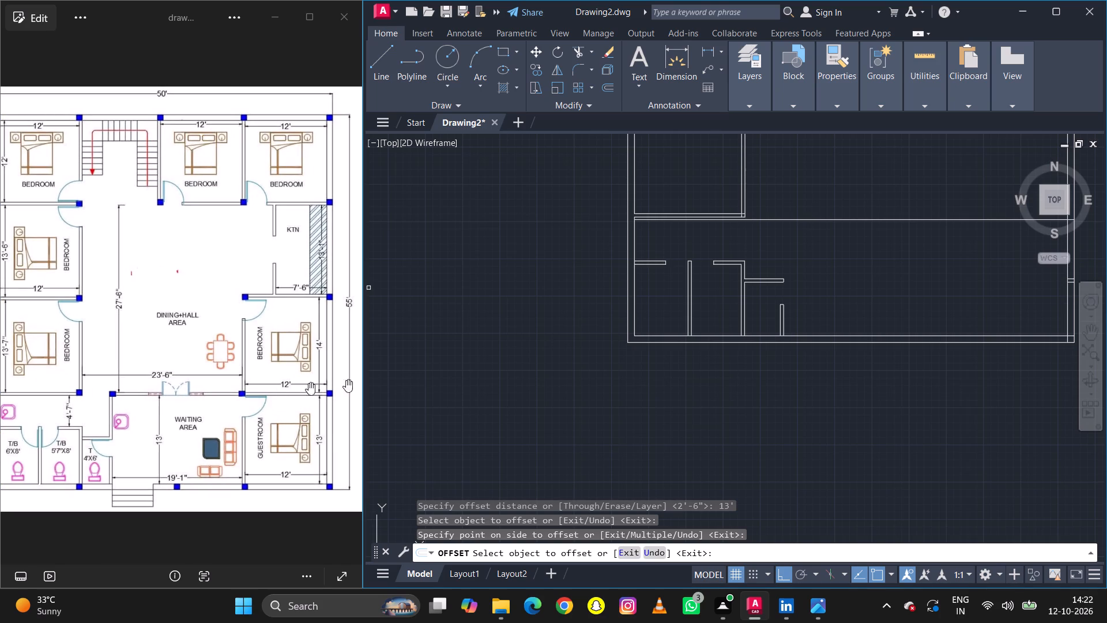
left_click(806, 220)
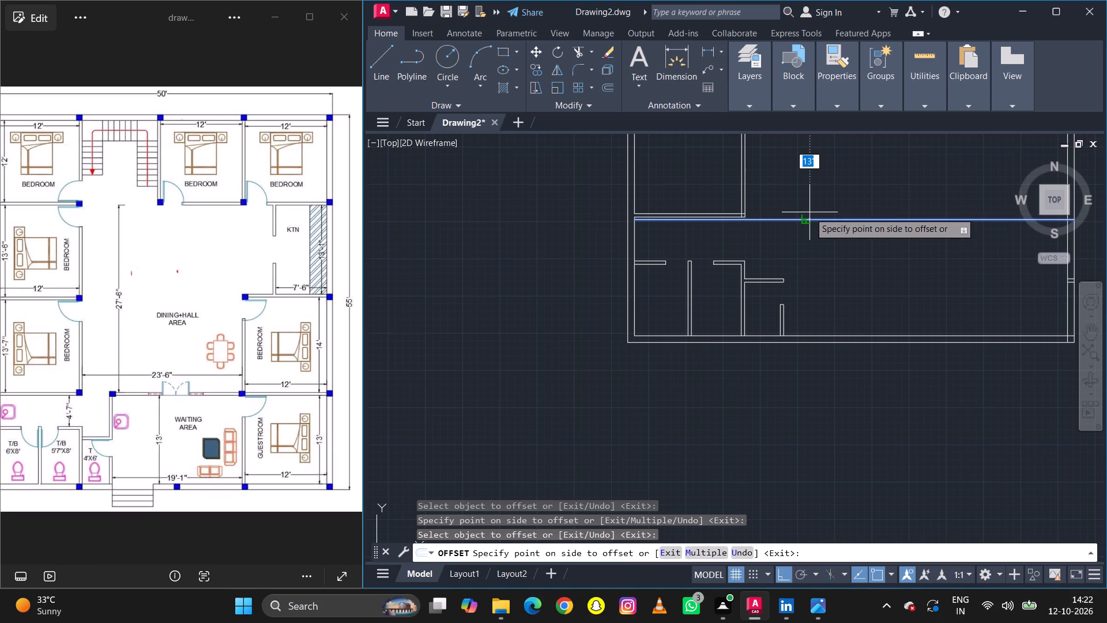
type("4.")
type("5")
key("space")
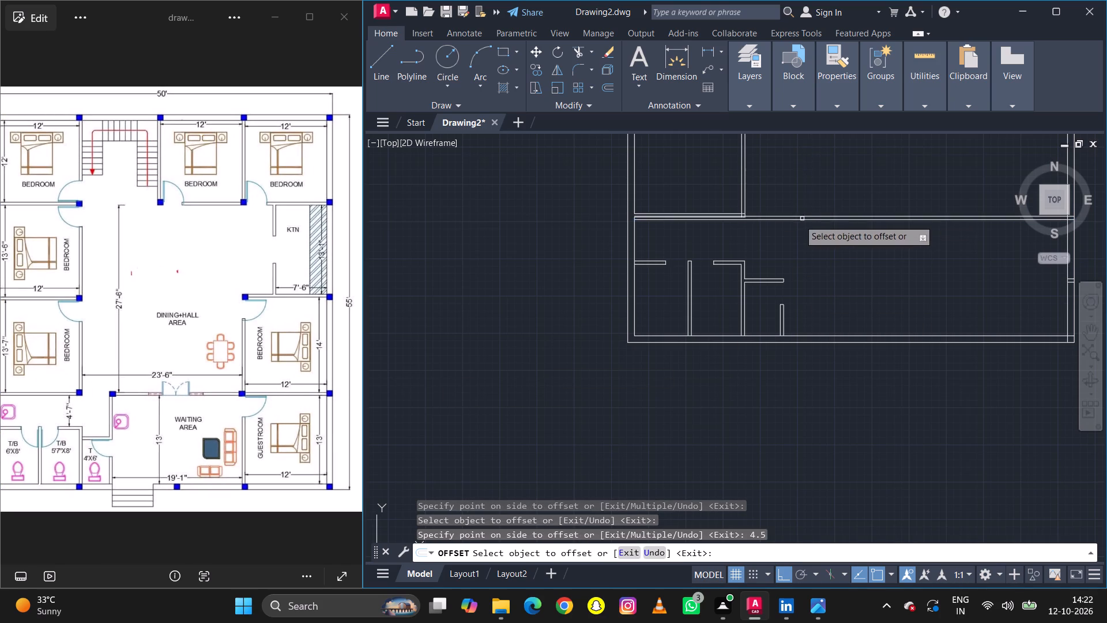
scroll(799, 220, "up", 2)
key("Escape")
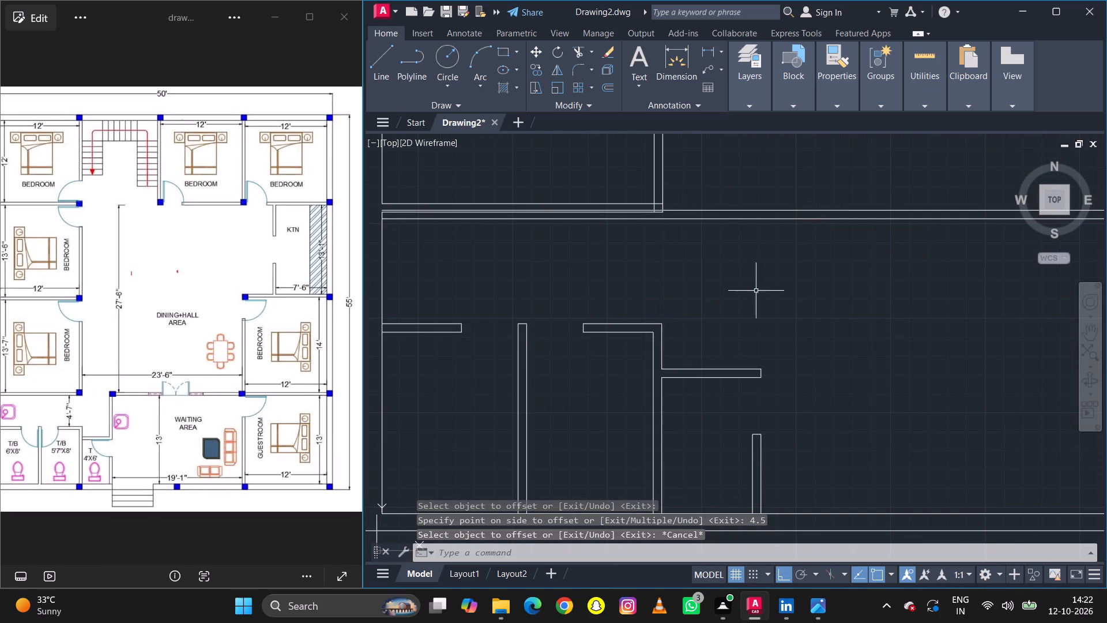
Extend the short end line of the third toilet's top partition up to the waiting area's top partition.
key("e")
key("x")
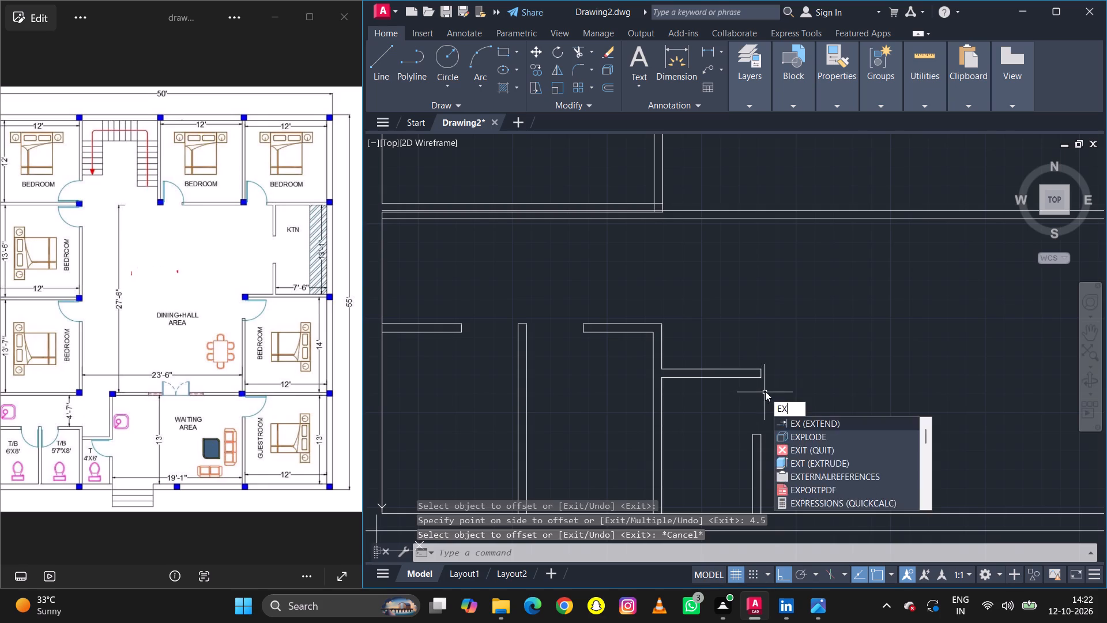
key("space")
left_click(760, 373)
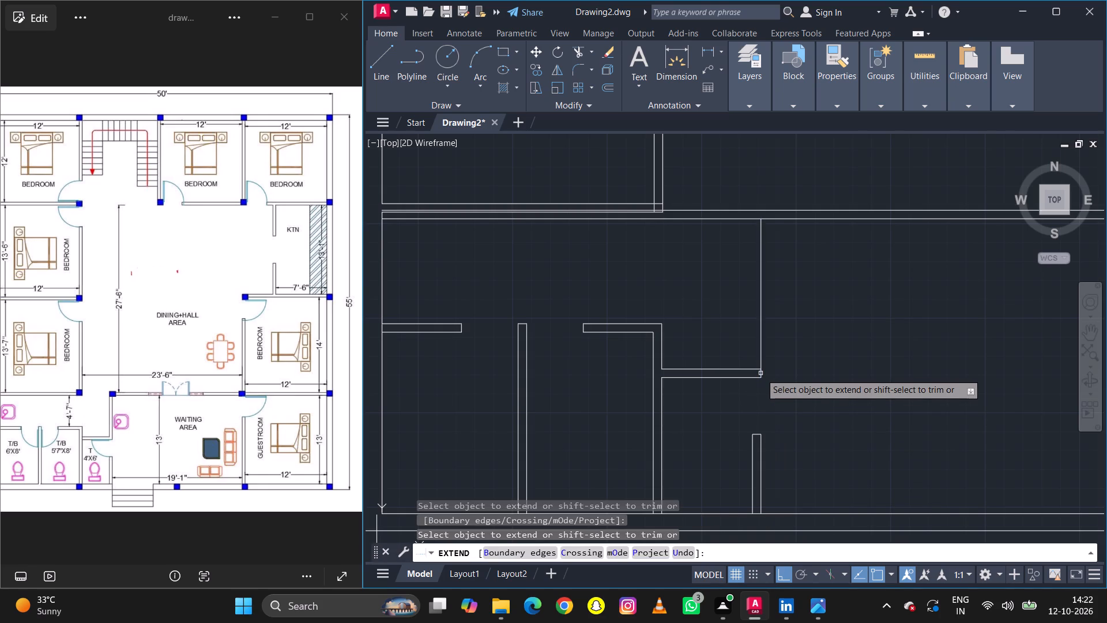
key("Escape")
Offset the extended vertical line 4.5" to the left to form the waiting area's left partition.
type("o")
key("space")
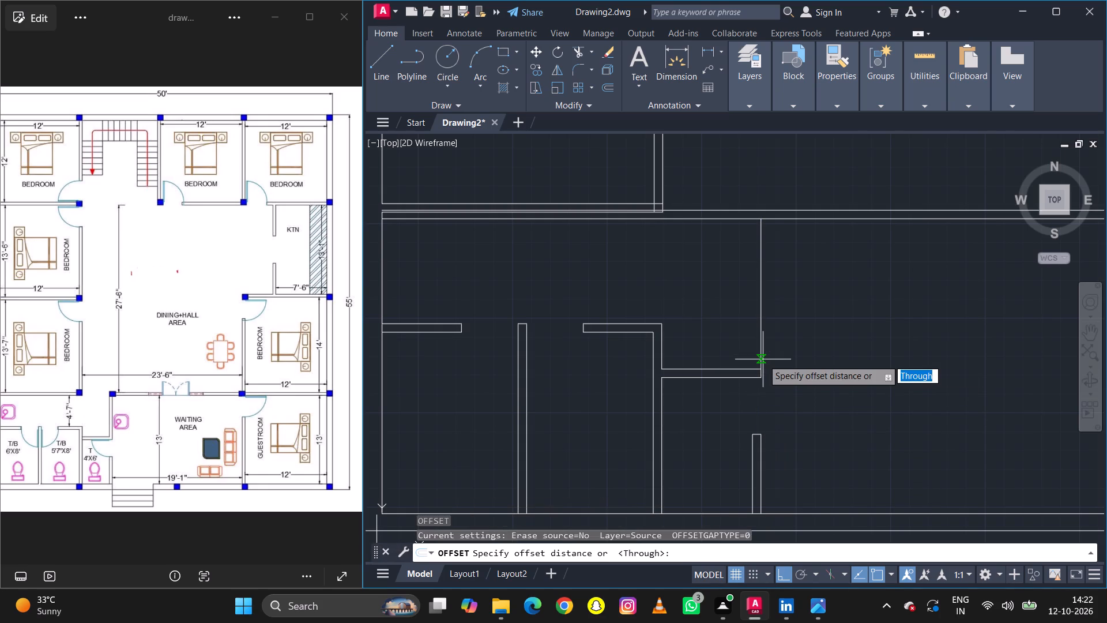
key("4")
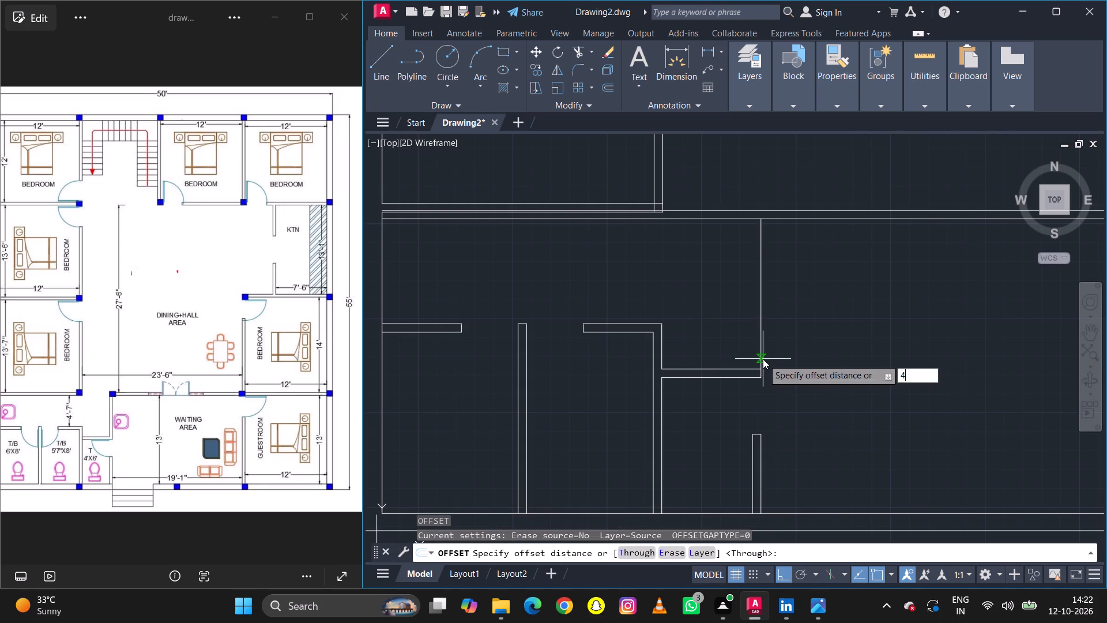
key("m")
key("BackSpace")
key("period")
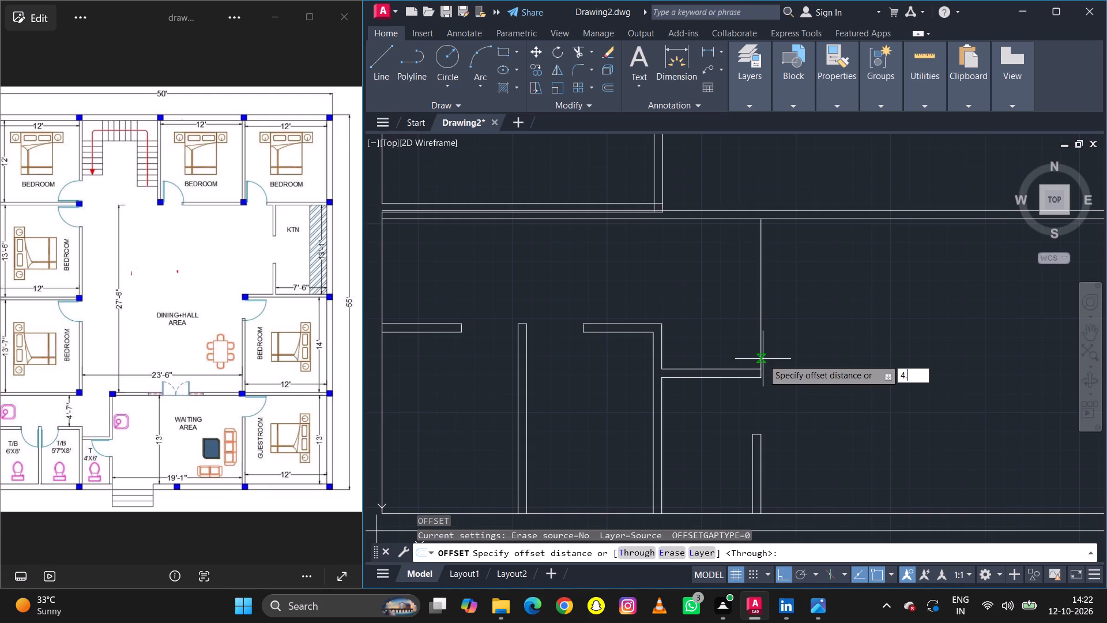
type("5")
key("space")
left_click(758, 356)
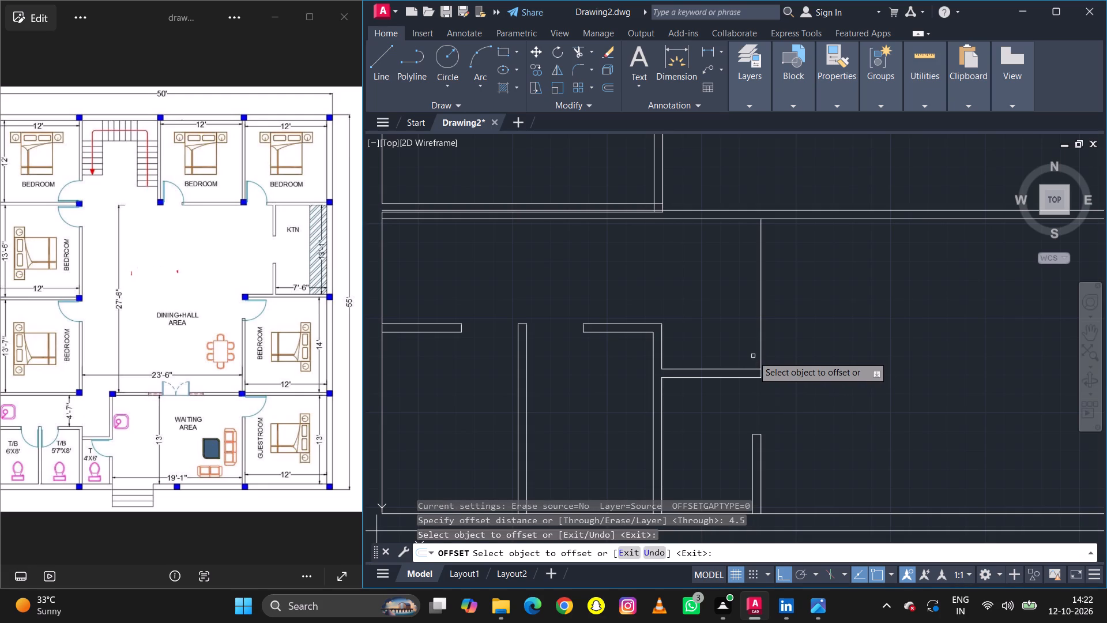
left_click(761, 358)
left_click(751, 355)
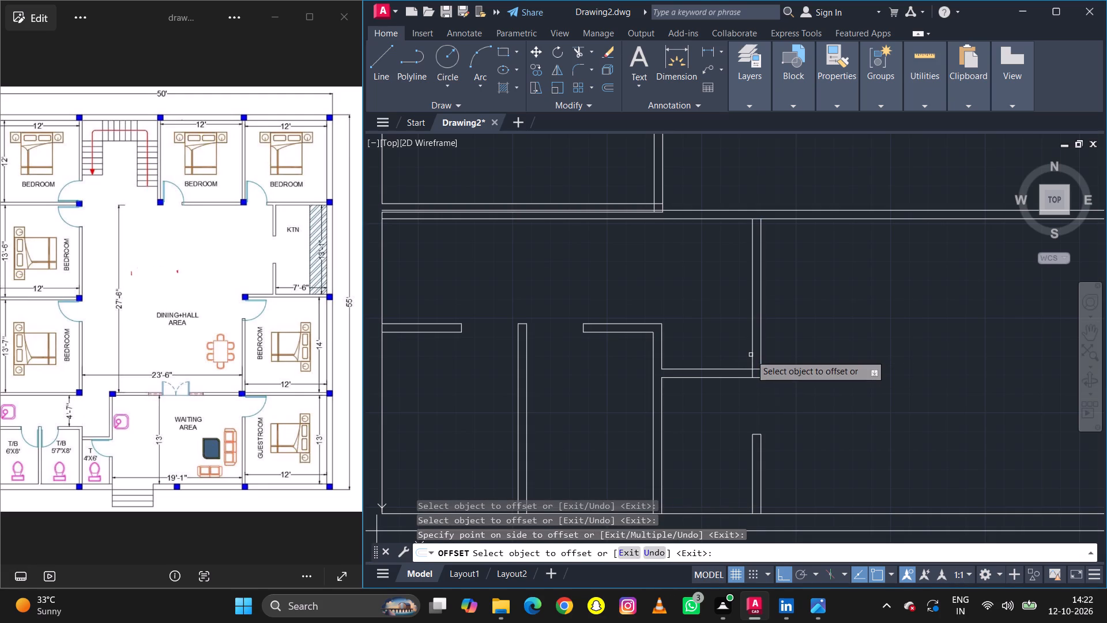
key("Escape")
Extend the left partition's new inner line up to the upper line of the waiting area's top partition.
type("ex")
key("space")
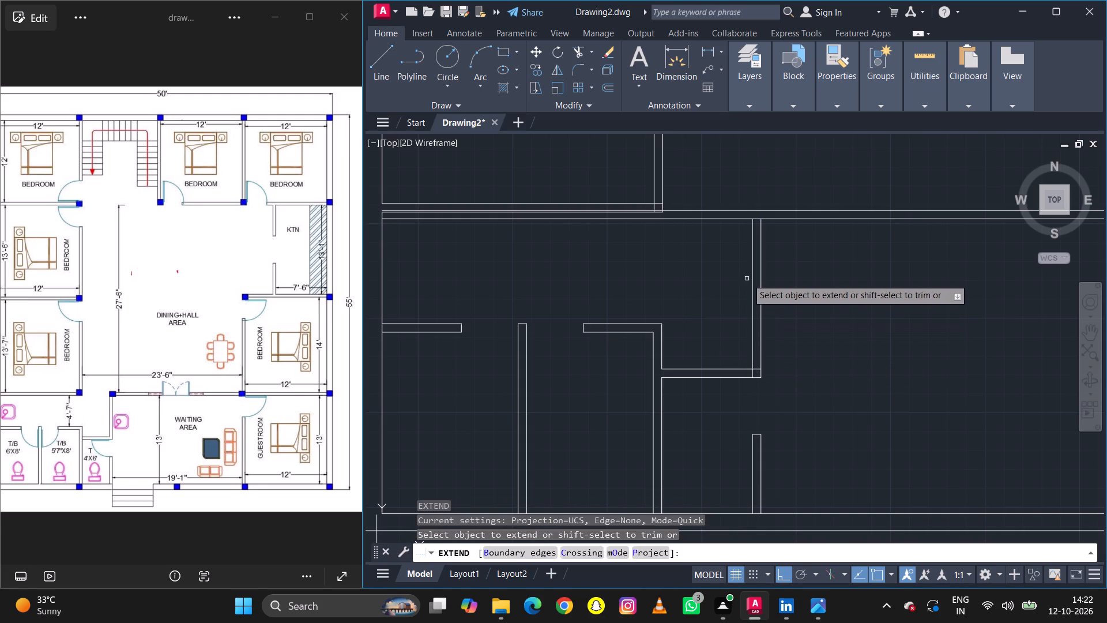
left_click(751, 277)
key("Escape")
Trim both lines of the waiting area's top partition where they run left past the vertical partition.
scroll(759, 207, "up", 2)
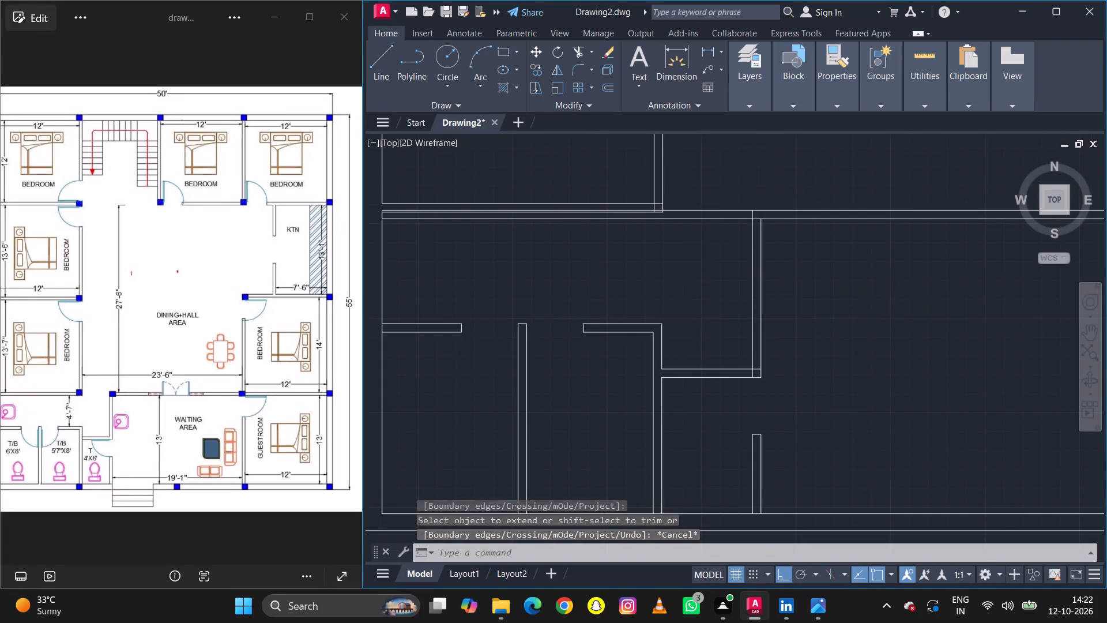
scroll(759, 207, "up", 2)
key("t")
key("r")
key("space")
left_click_drag(653, 313, 665, 202)
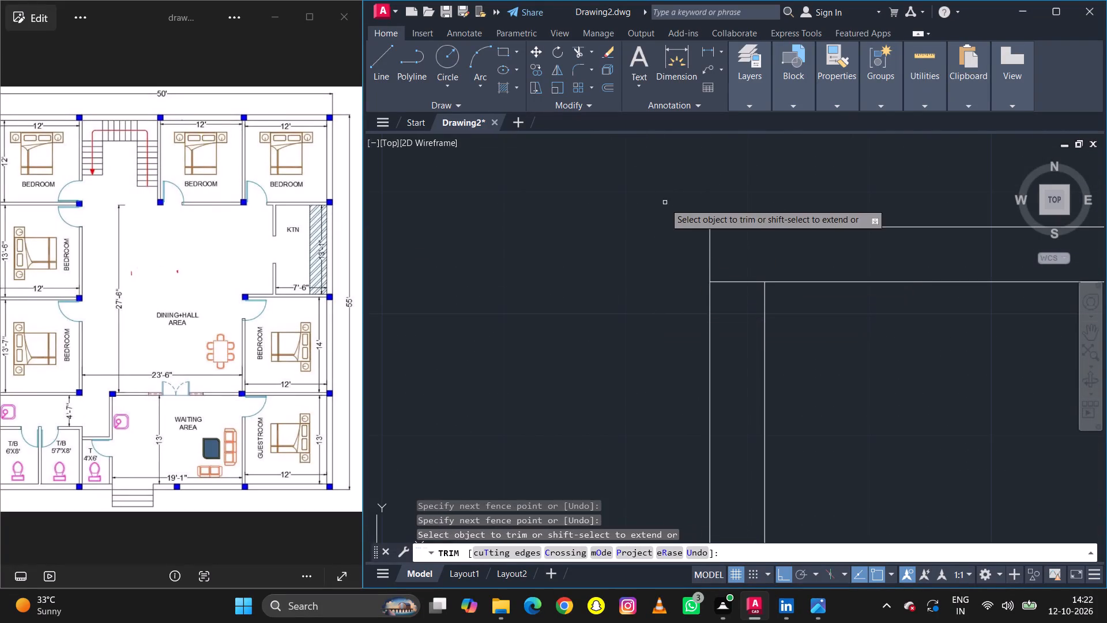
Trim the leftover crossing segments at the upper and lower corners of the waiting area's left partition.
scroll(662, 209, "down", 6)
scroll(672, 218, "up", 2)
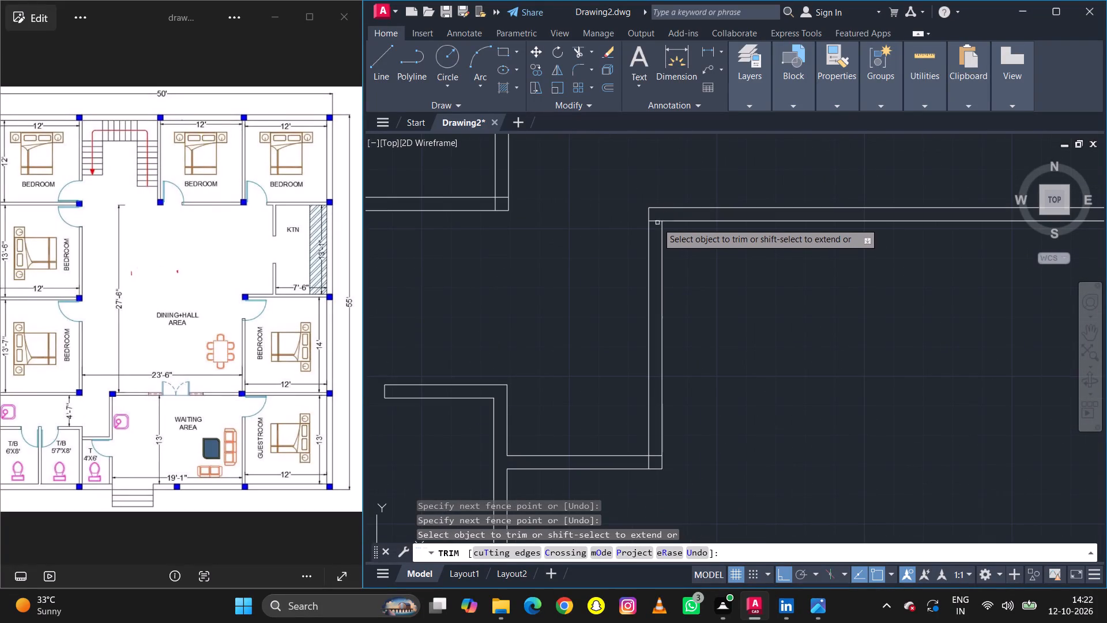
left_click(657, 223)
scroll(650, 466, "up", 1)
left_click(635, 458)
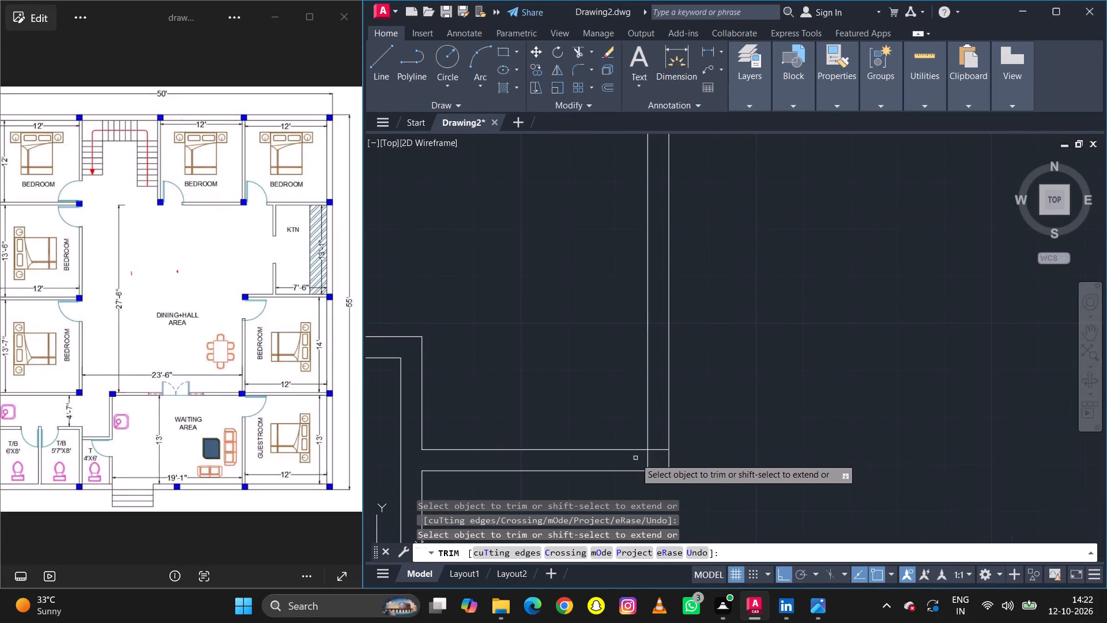
left_click(658, 457)
left_click(663, 438)
left_click(658, 457)
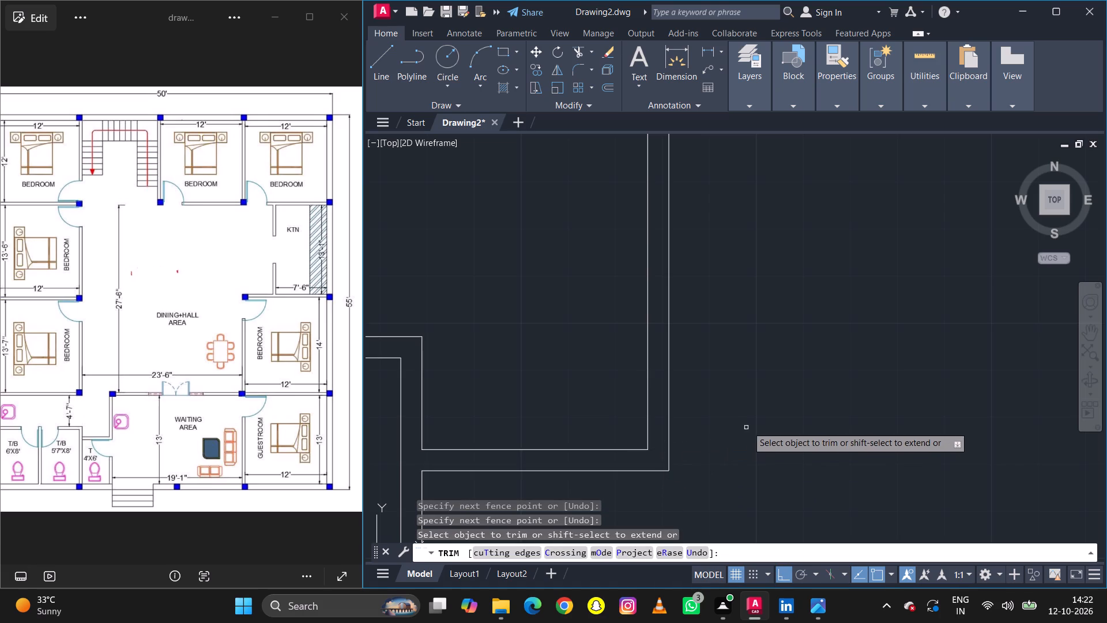
scroll(756, 398, "down", 4)
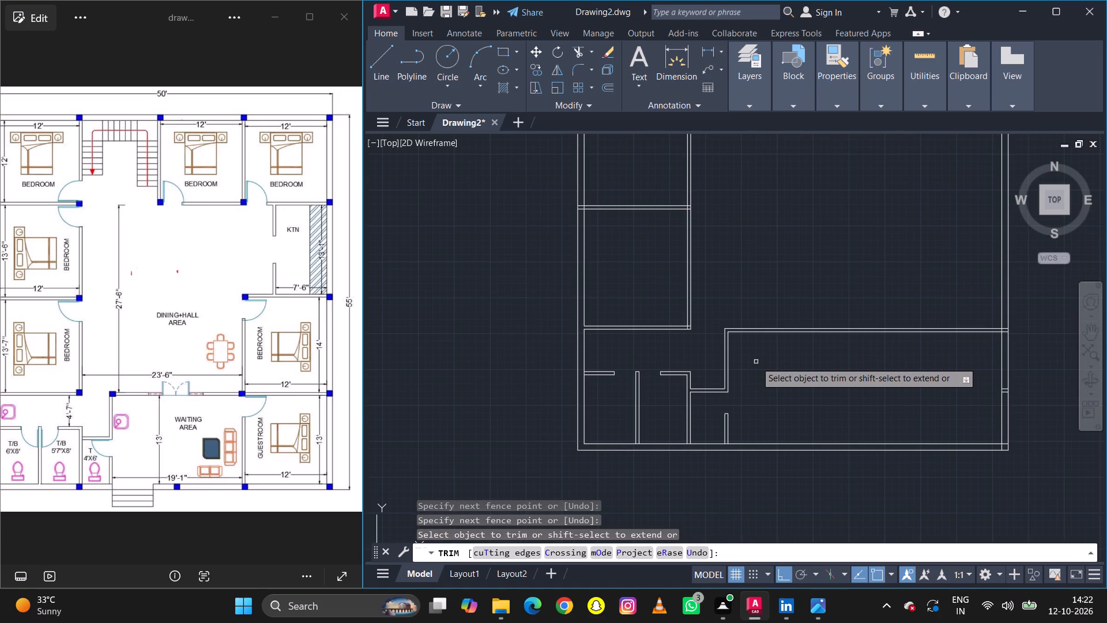
right_click(760, 374)
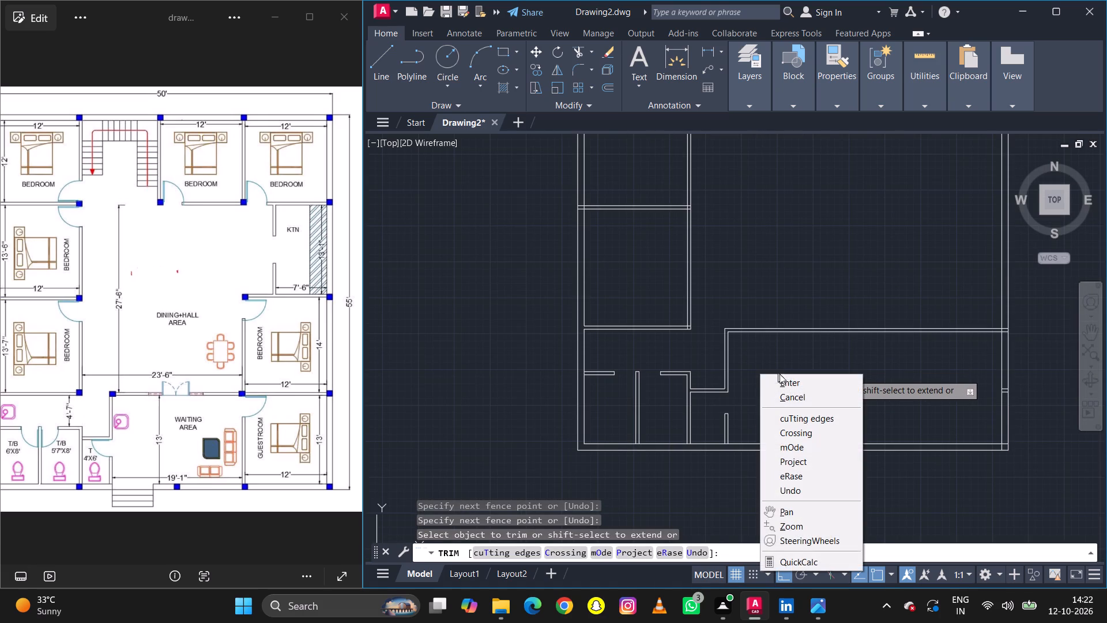
left_click(781, 374)
left_click(784, 381)
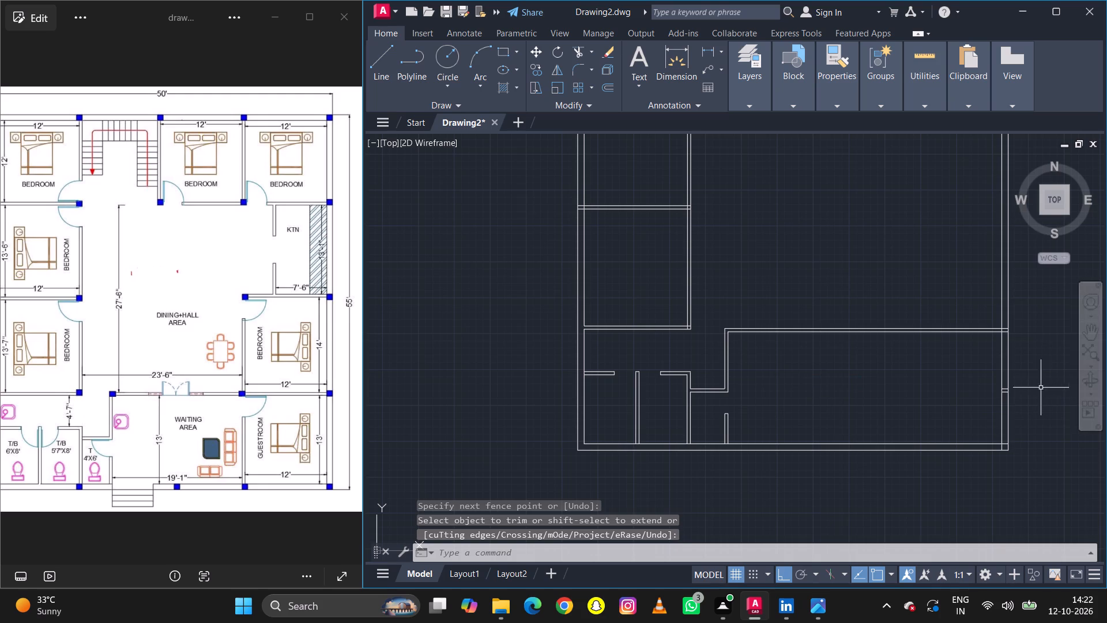
Delete the two short leftover lines crossing the right outer wall beside the waiting area.
scroll(1014, 410, "up", 3)
left_click(928, 283)
left_click(1030, 369)
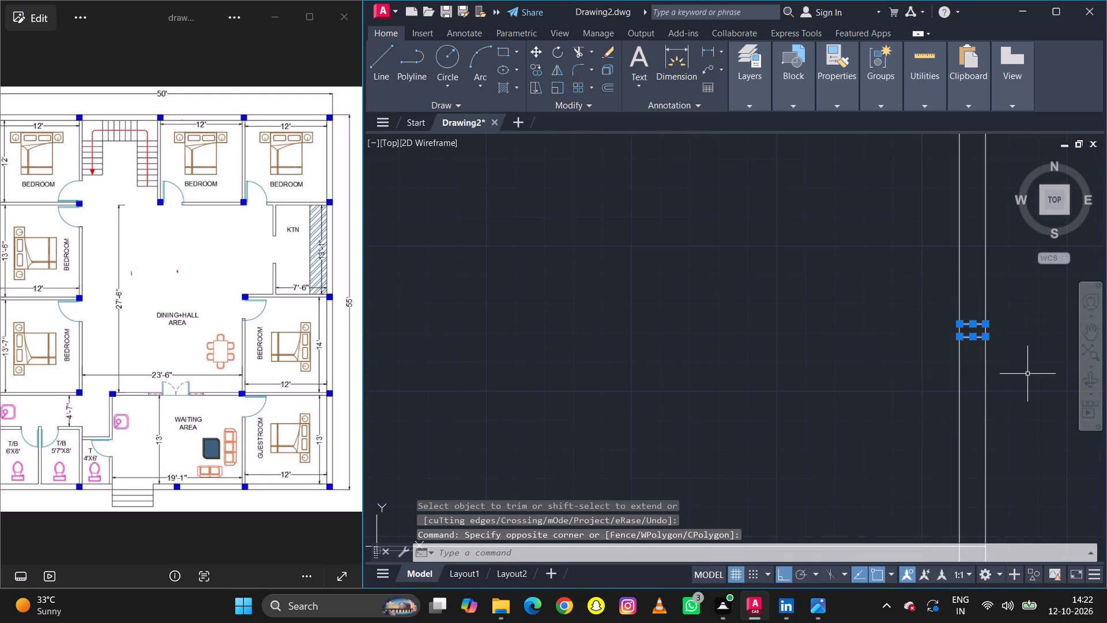
key("Delete")
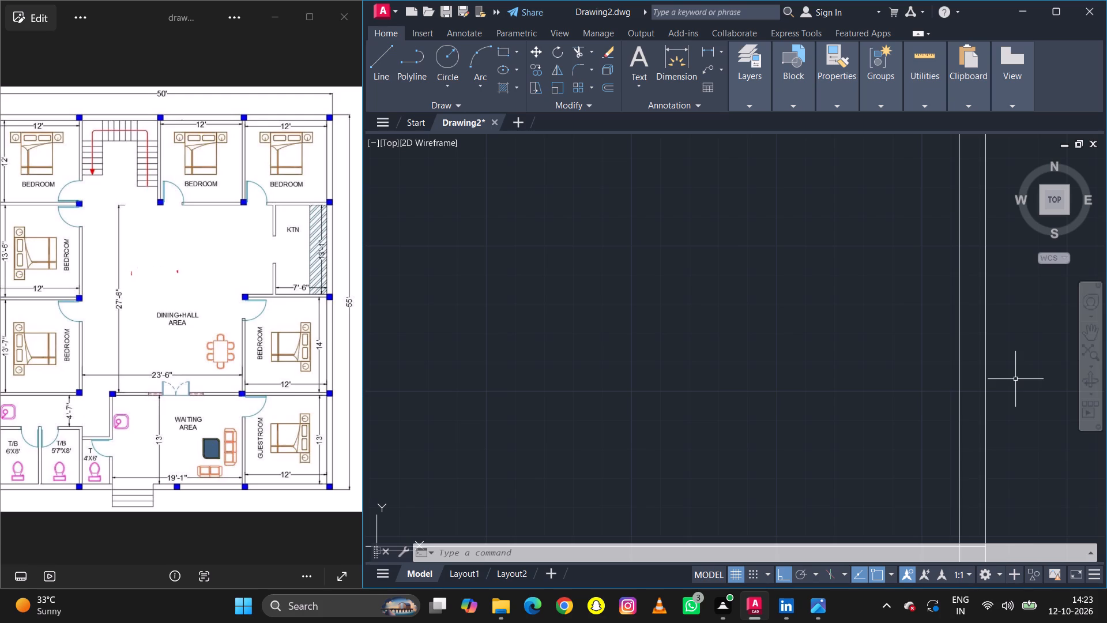
Offset the right outer wall's inner line 12' to the left to set the guestroom's width.
scroll(802, 449, "down", 1)
scroll(888, 365, "down", 2)
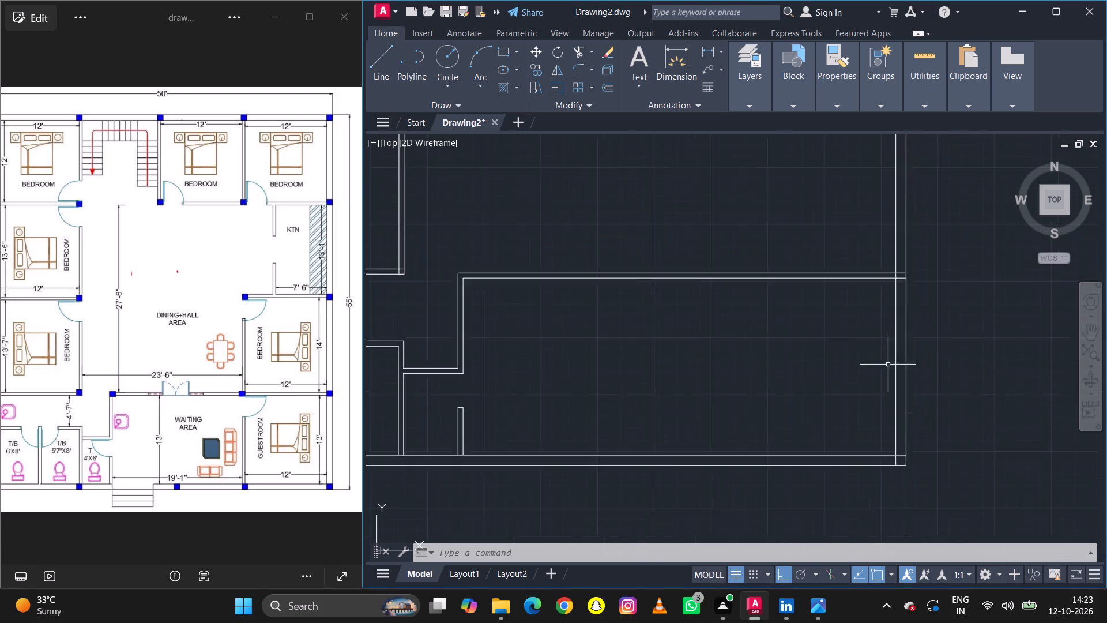
scroll(892, 320, "up", 1)
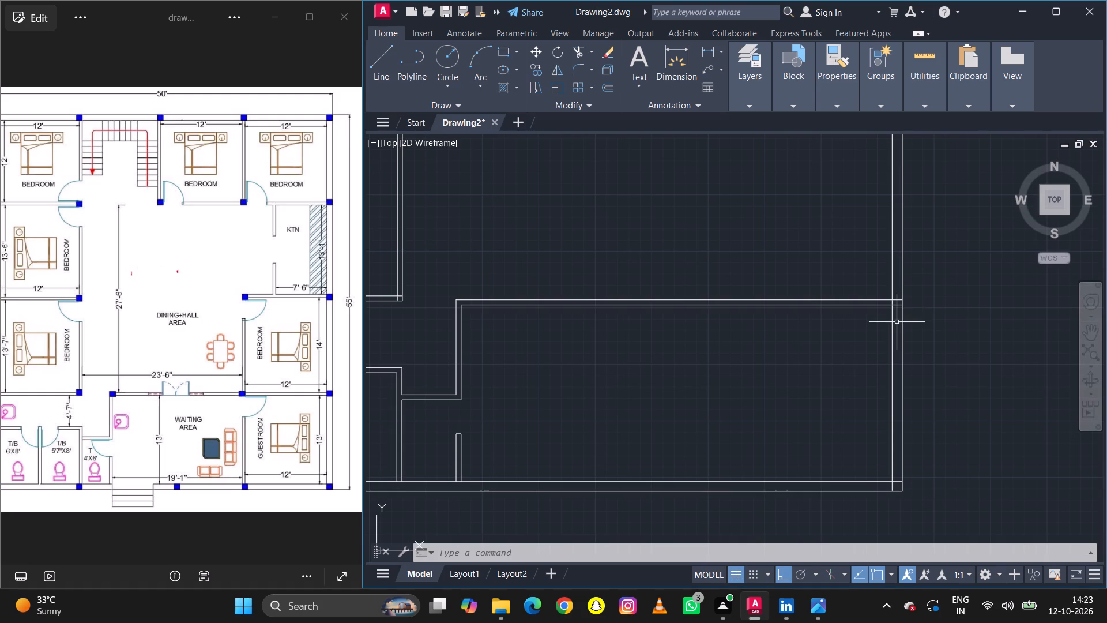
type("o")
key("space")
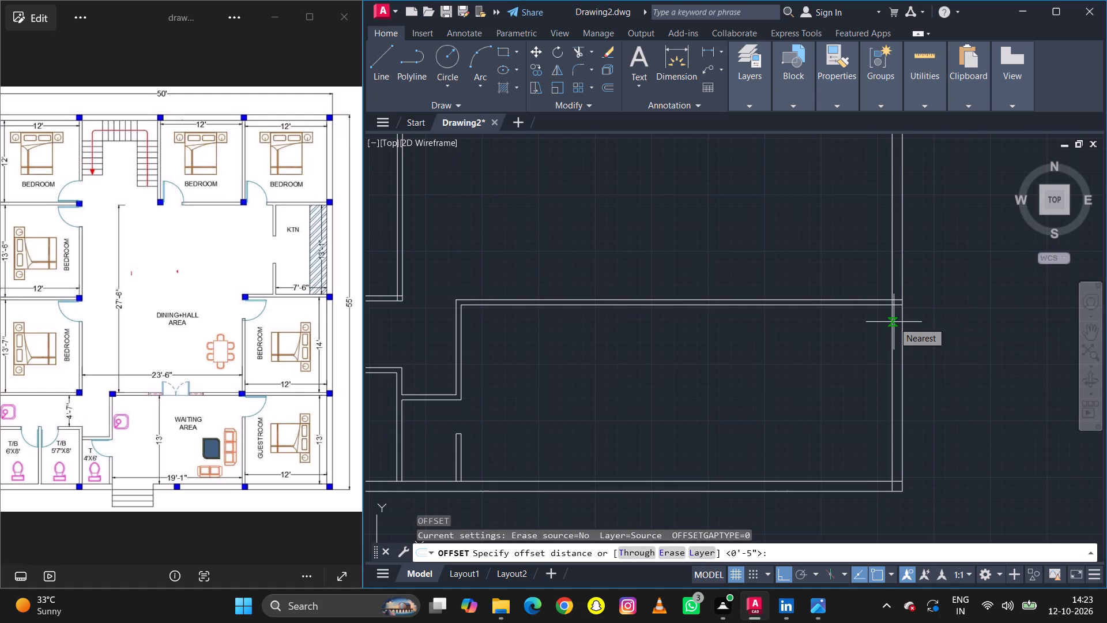
type("12'")
key("space")
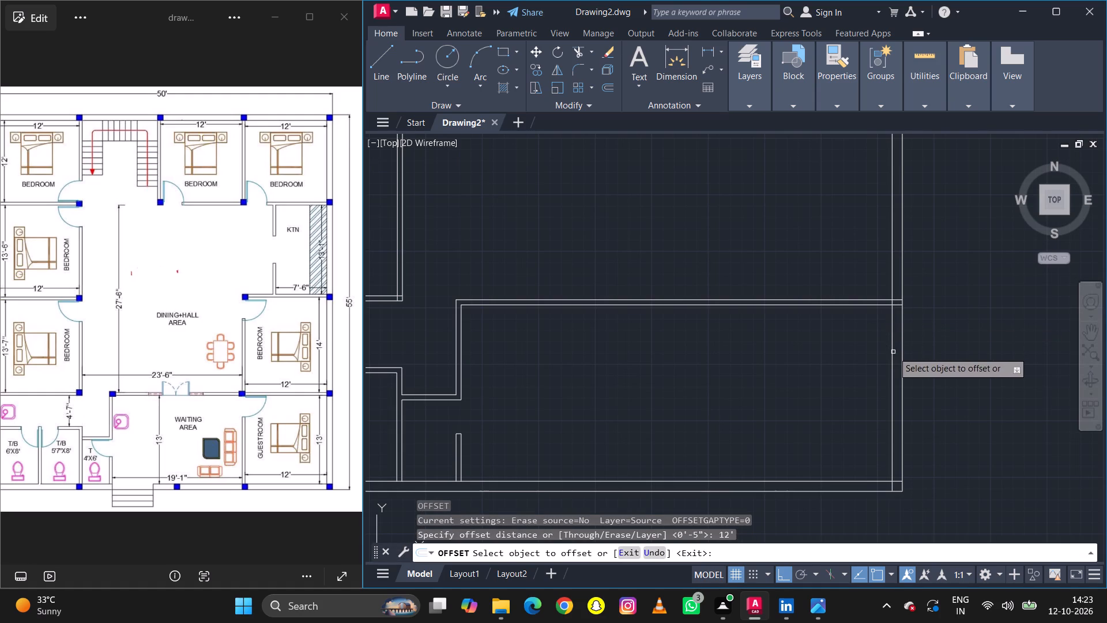
left_click(893, 352)
left_click(771, 378)
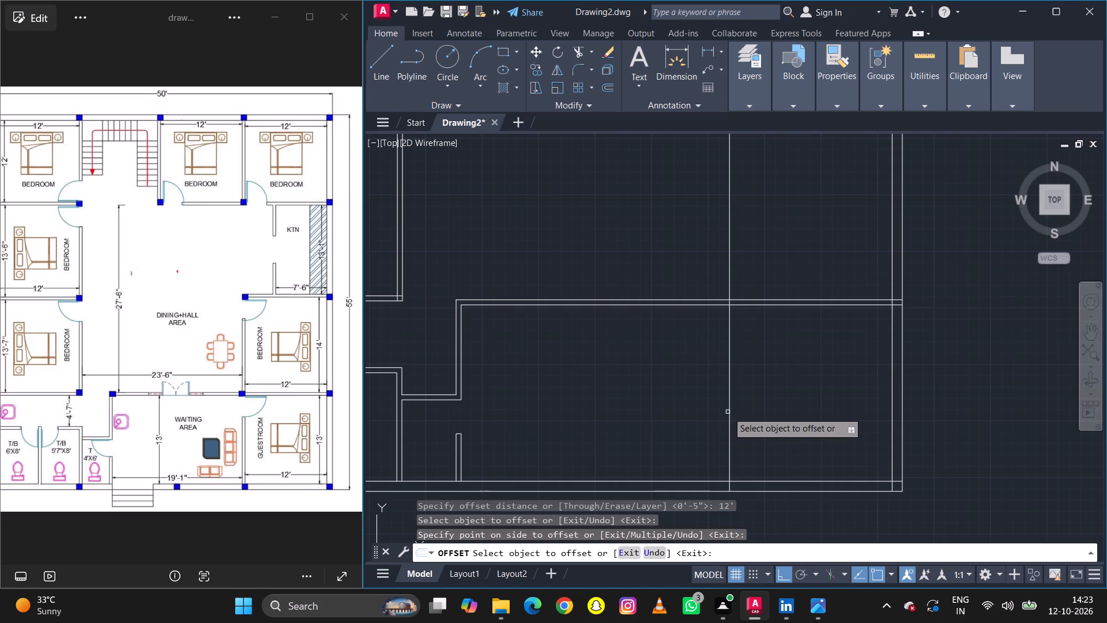
Offset the guestroom's new vertical line 4.5" to the left to give the partition its thickness.
left_click(729, 412)
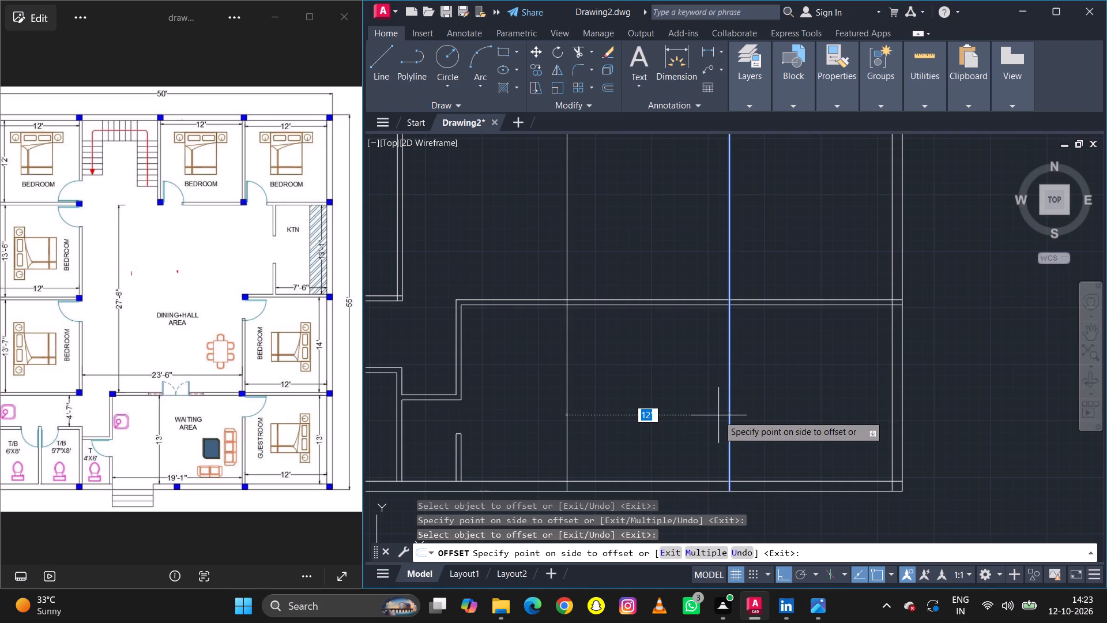
key("4")
key("period")
type("5")
key("space")
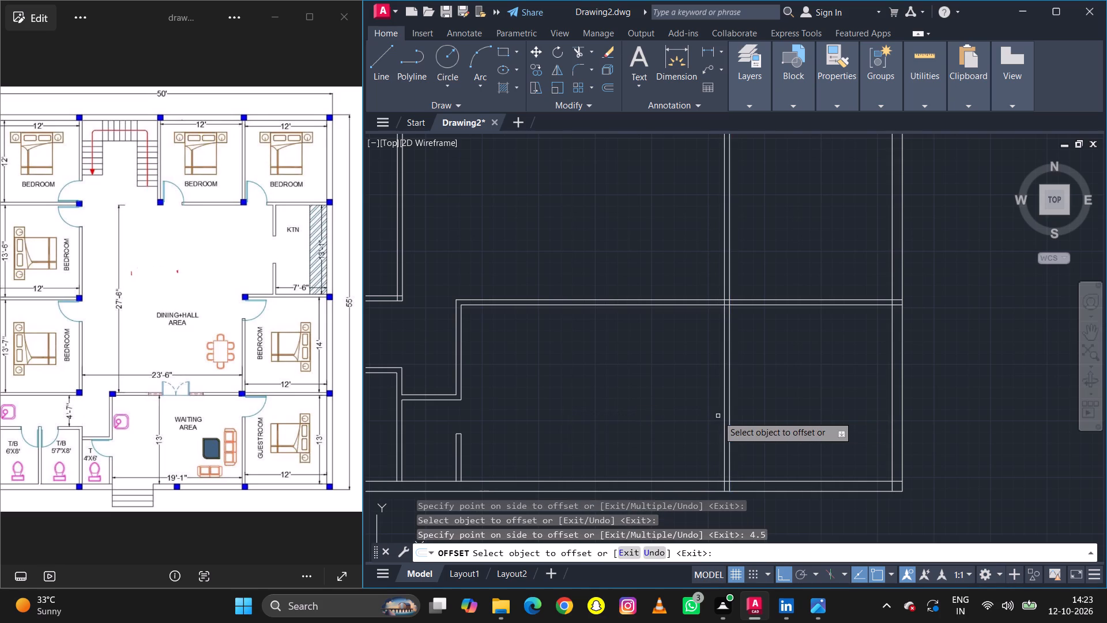
scroll(725, 371, "up", 2)
key("Escape")
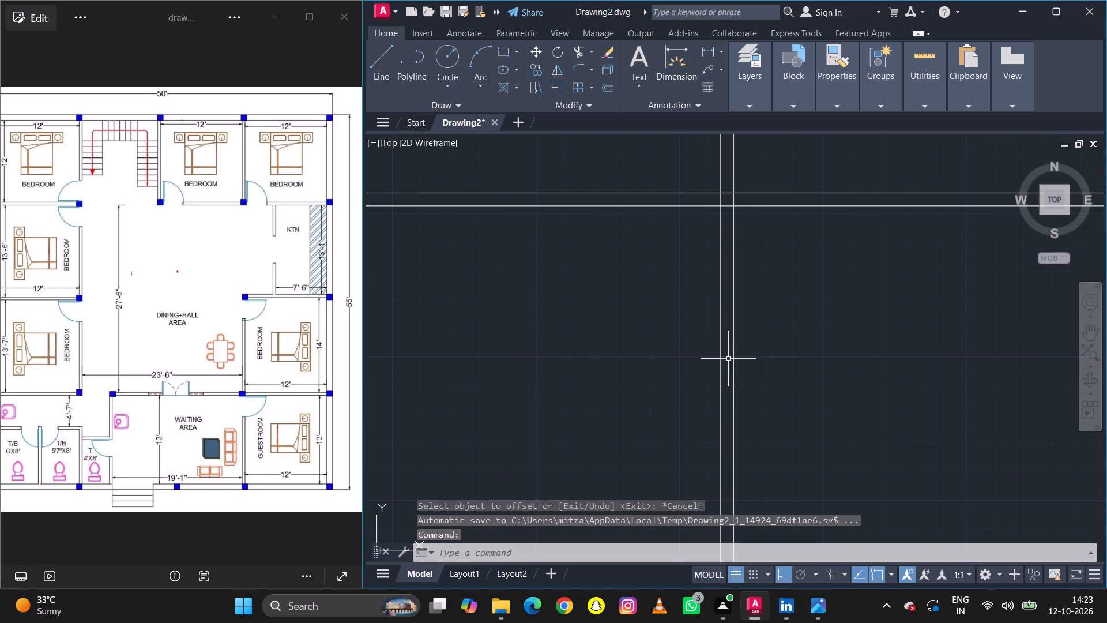
Trim the guestroom's left partition lines where they extend above the waiting area's upper wall.
type("tr")
key("space")
scroll(762, 384, "down", 2)
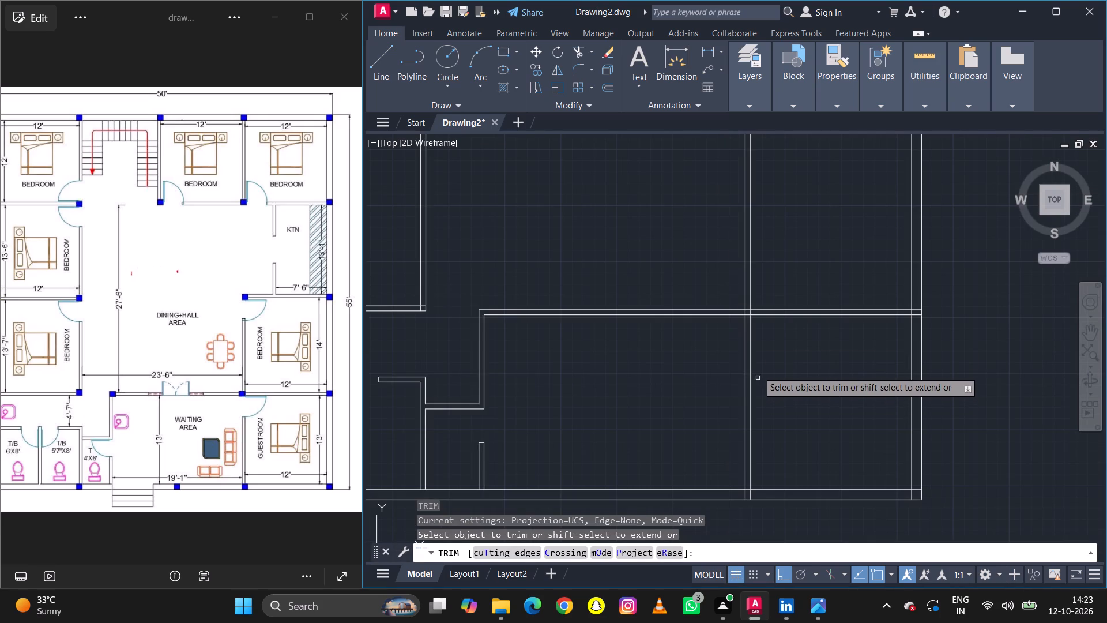
left_click_drag(763, 281, 725, 286)
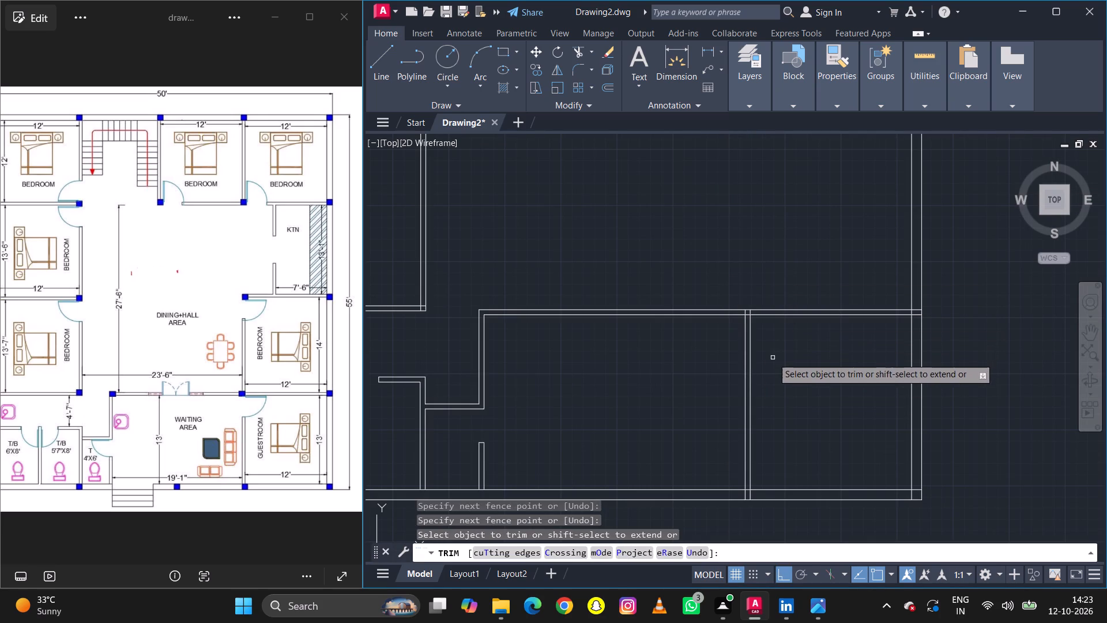
key("Escape")
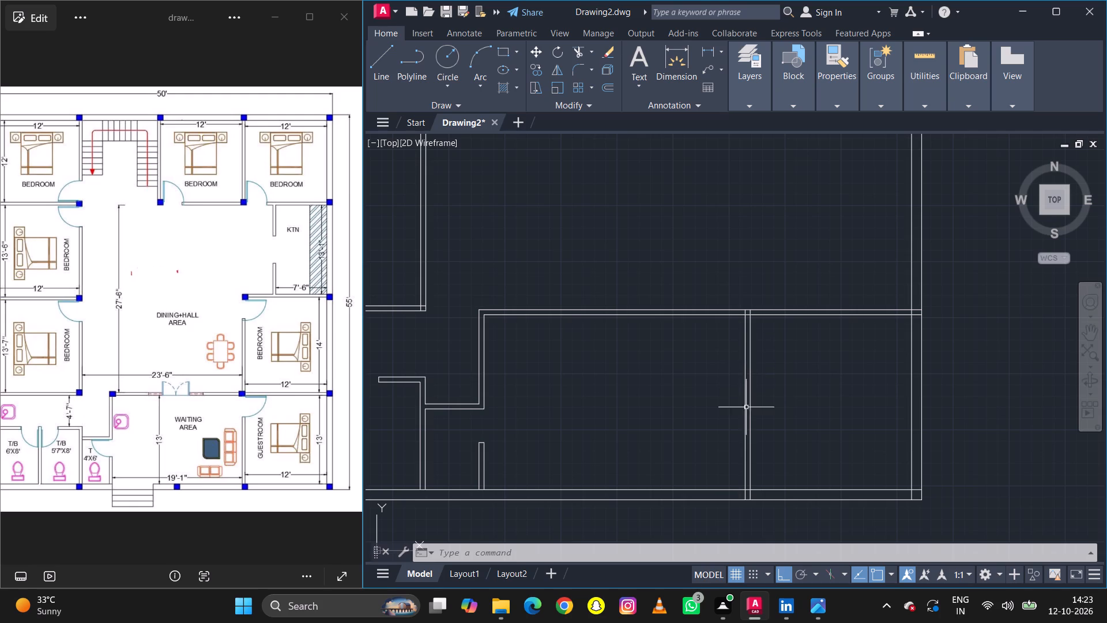
key("Escape")
Trim the leftover crossing segments where the guestroom's upper wall meets the right outer wall.
scroll(693, 306, "up", 1)
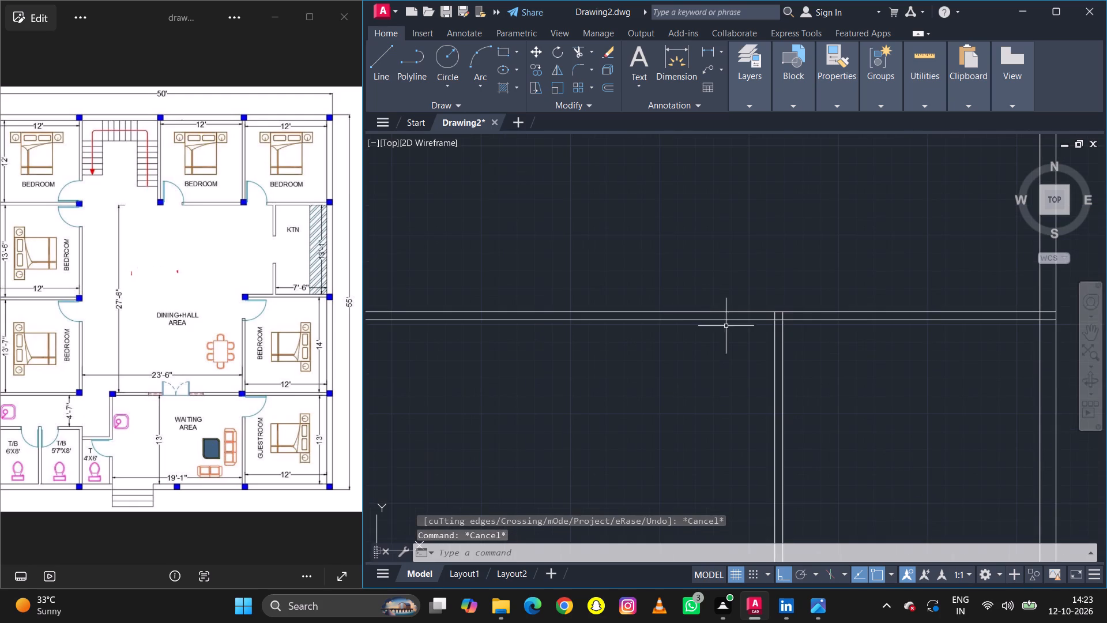
scroll(778, 379, "down", 2)
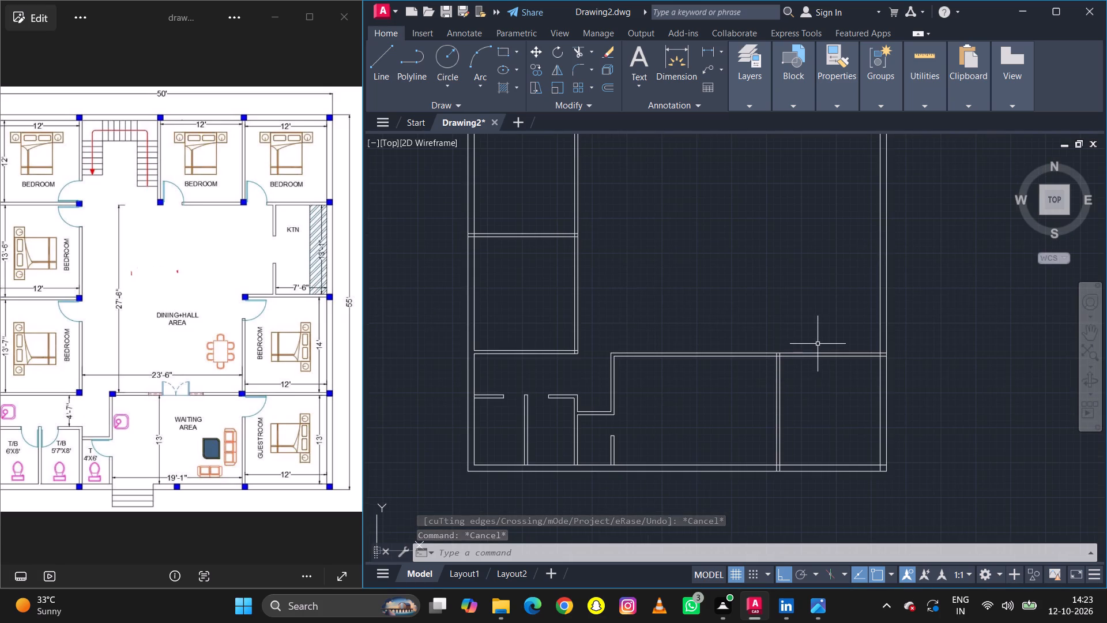
scroll(830, 367, "down", 1)
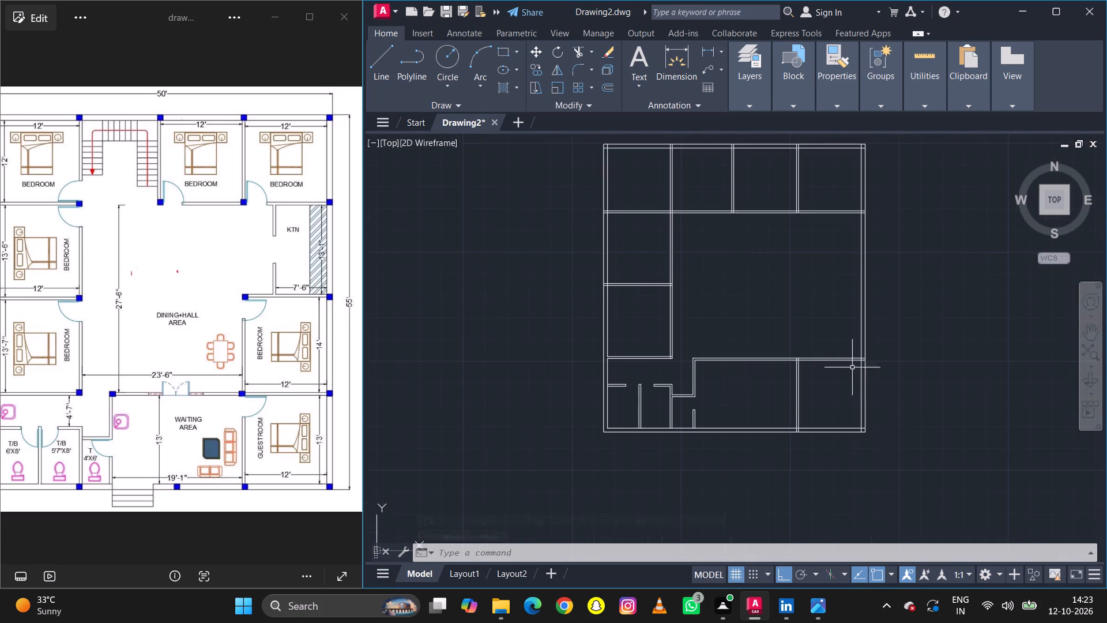
scroll(854, 347, "up", 2)
type("tr")
key("space")
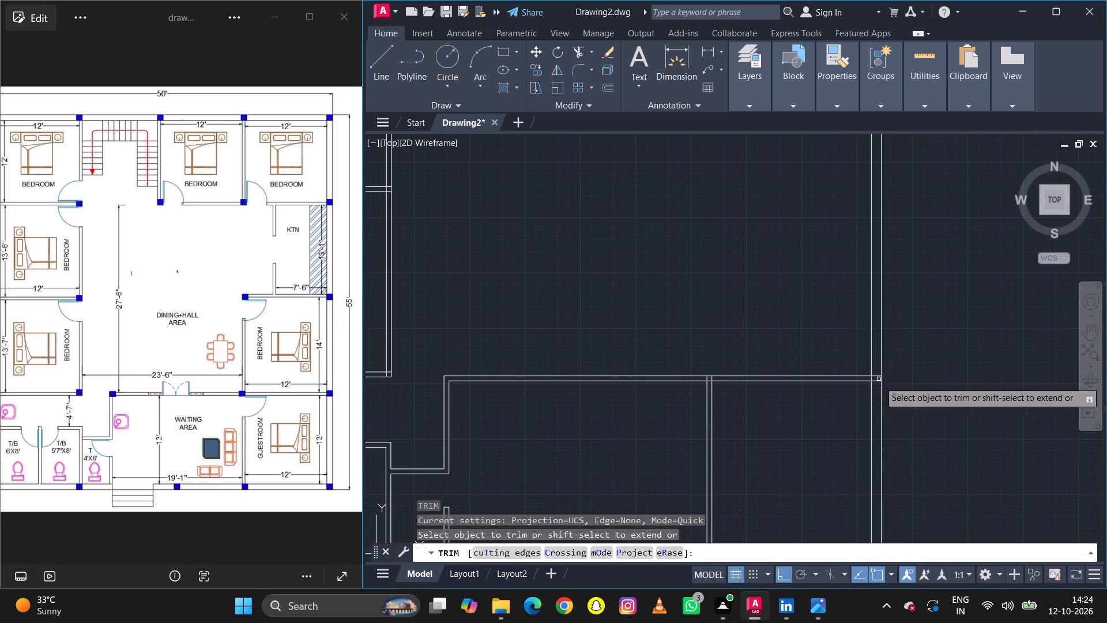
scroll(879, 382, "up", 3)
left_click_drag(868, 393, 872, 362)
left_click(882, 328)
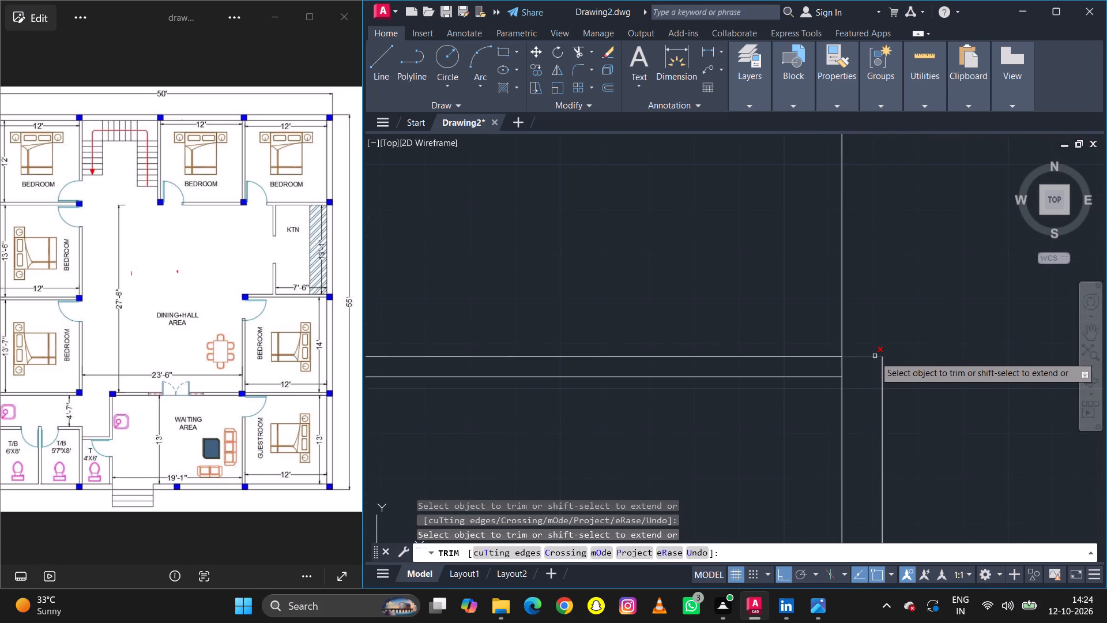
key("ctrl+z")
left_click(867, 396)
left_click(865, 332)
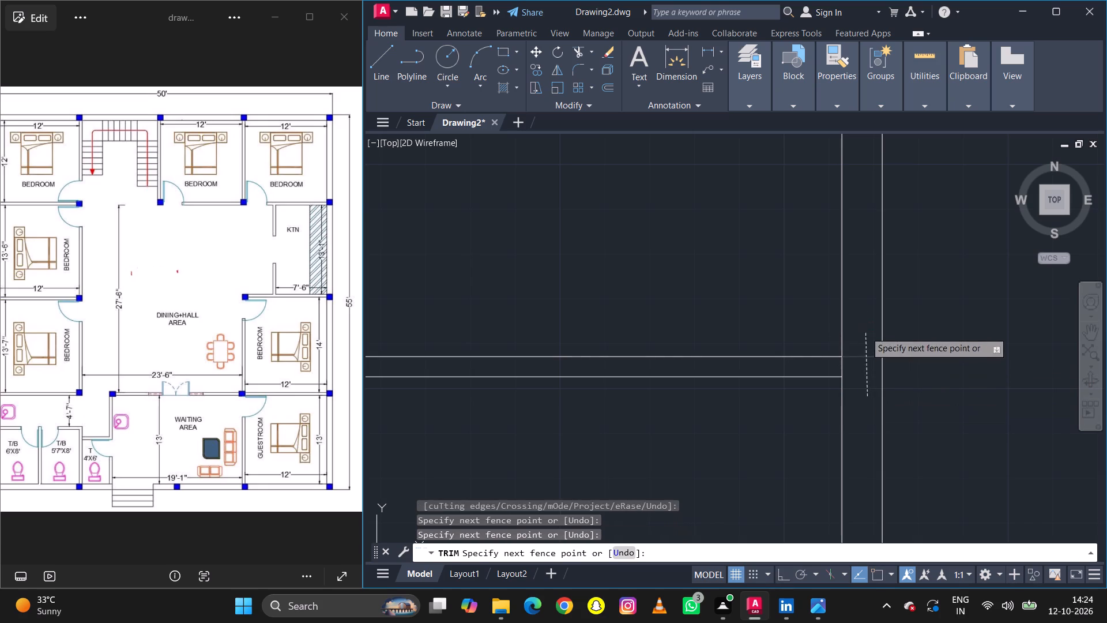
left_click(841, 367)
scroll(846, 382, "down", 3)
key("Escape")
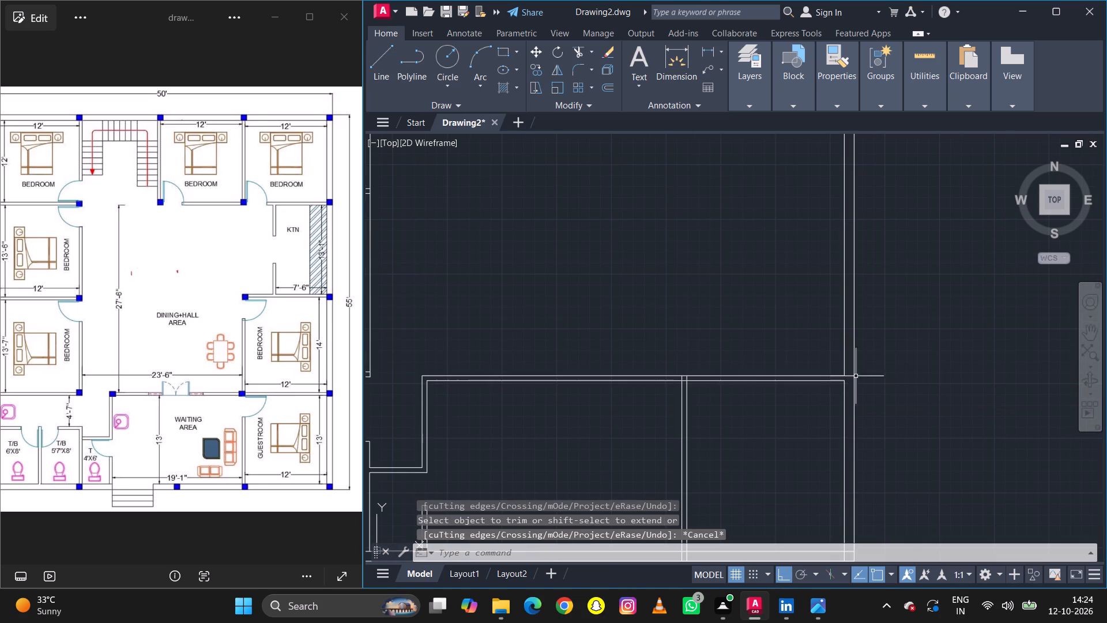
Offset the right outer wall's inner line 12' to the left to set the width of the bedroom above the guestroom.
key("p")
key("BackSpace")
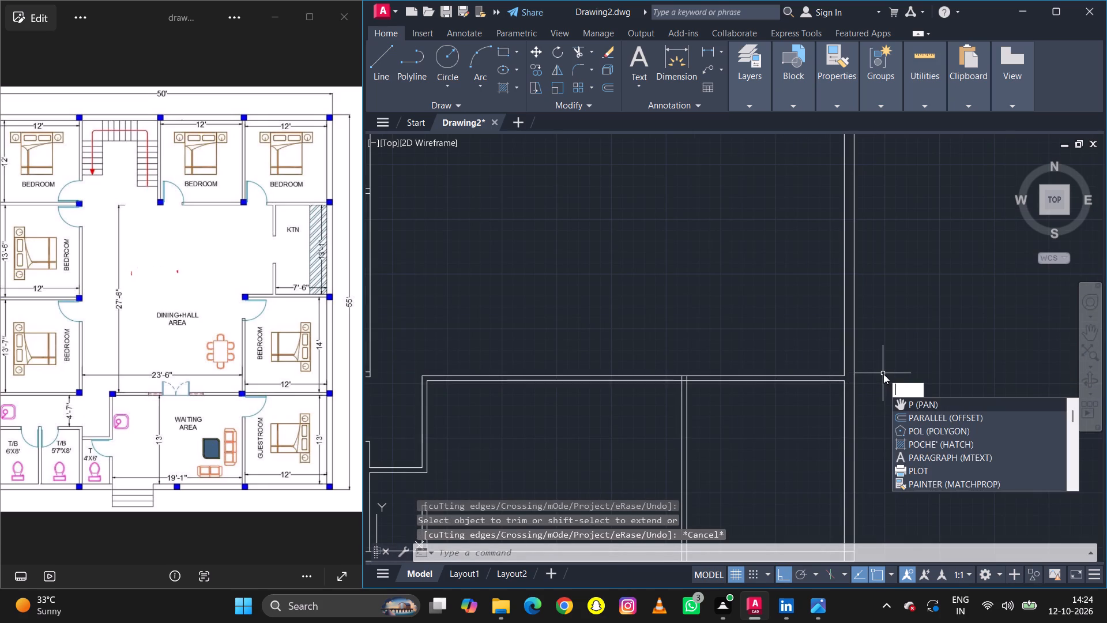
type("o")
key("space")
type("12'")
key("space")
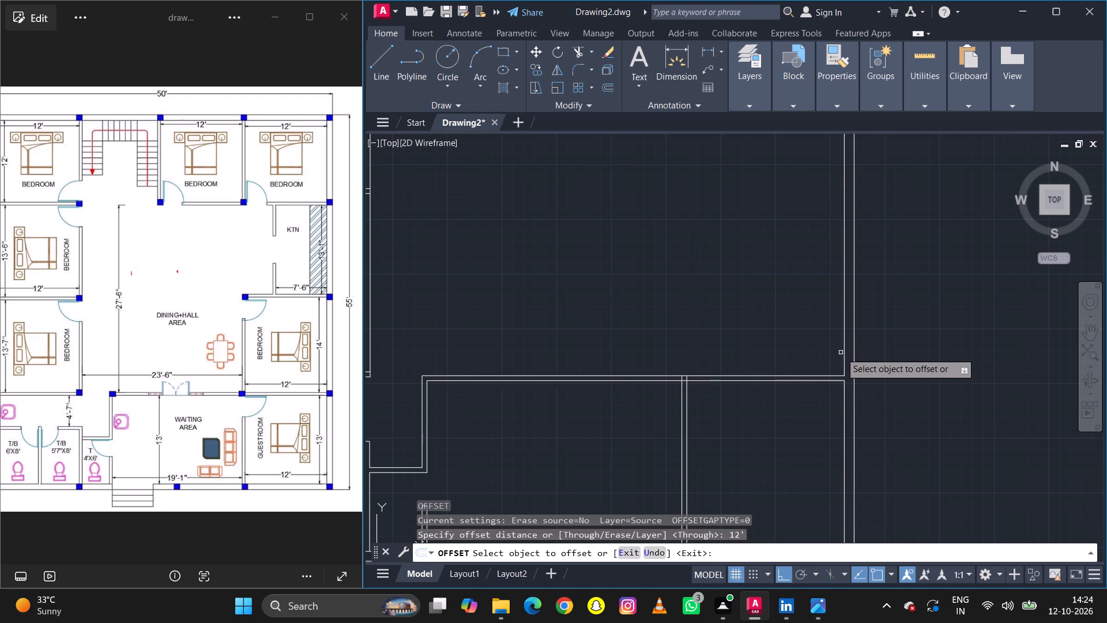
left_click(845, 358)
left_click(744, 340)
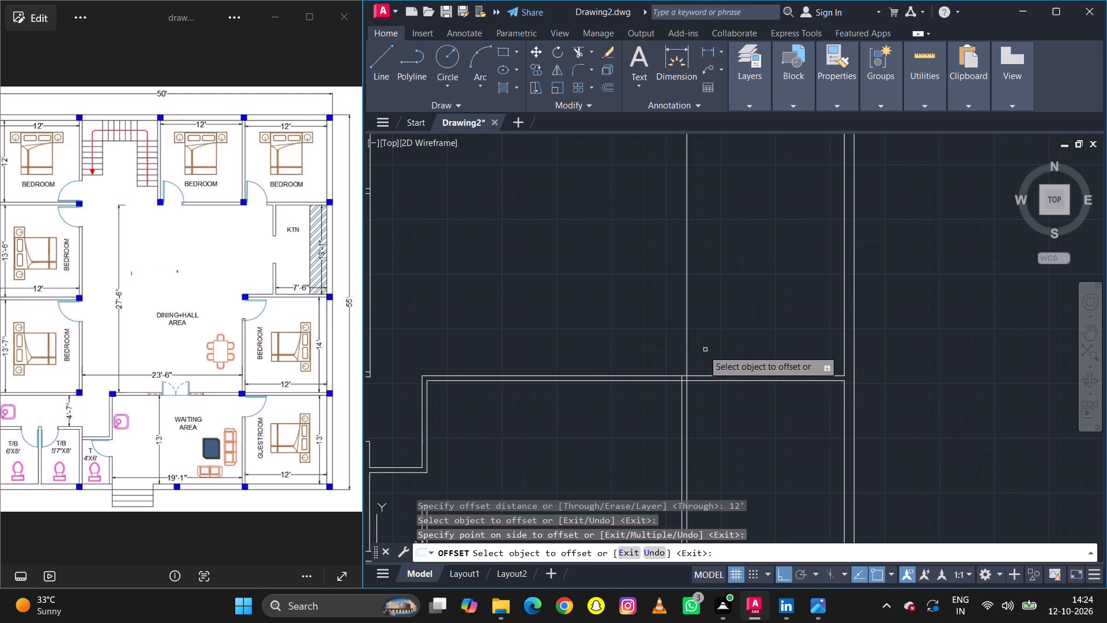
Offset that bedroom's new vertical line 4.5" to the left to give its partition thickness.
left_click(686, 354)
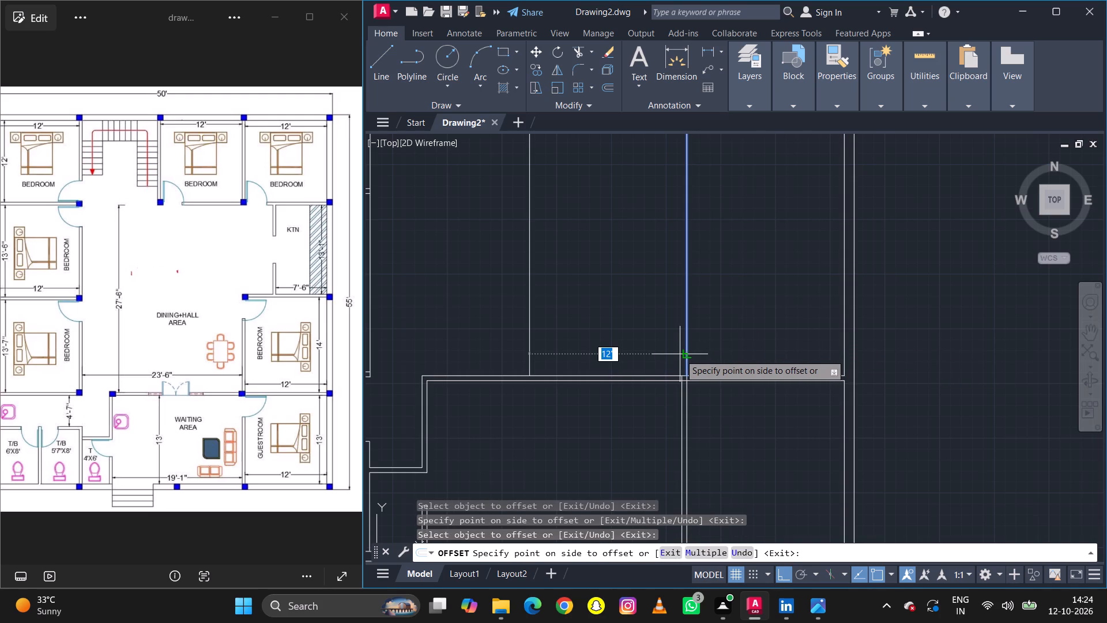
type("4.5")
key("space")
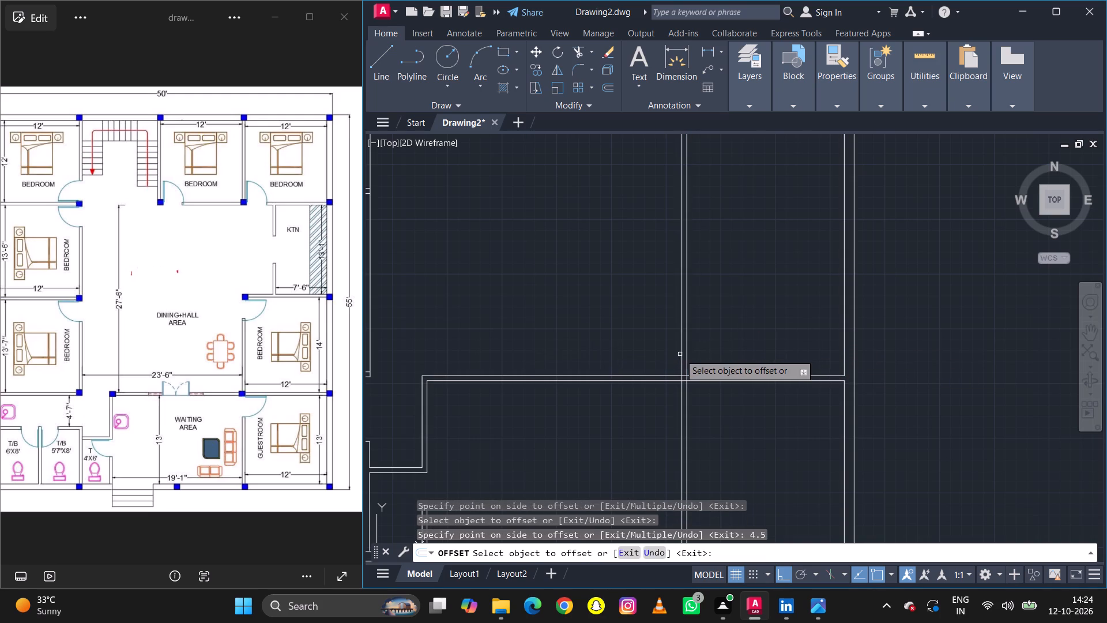
scroll(703, 391, "down", 2)
scroll(722, 328, "up", 1)
key("Escape")
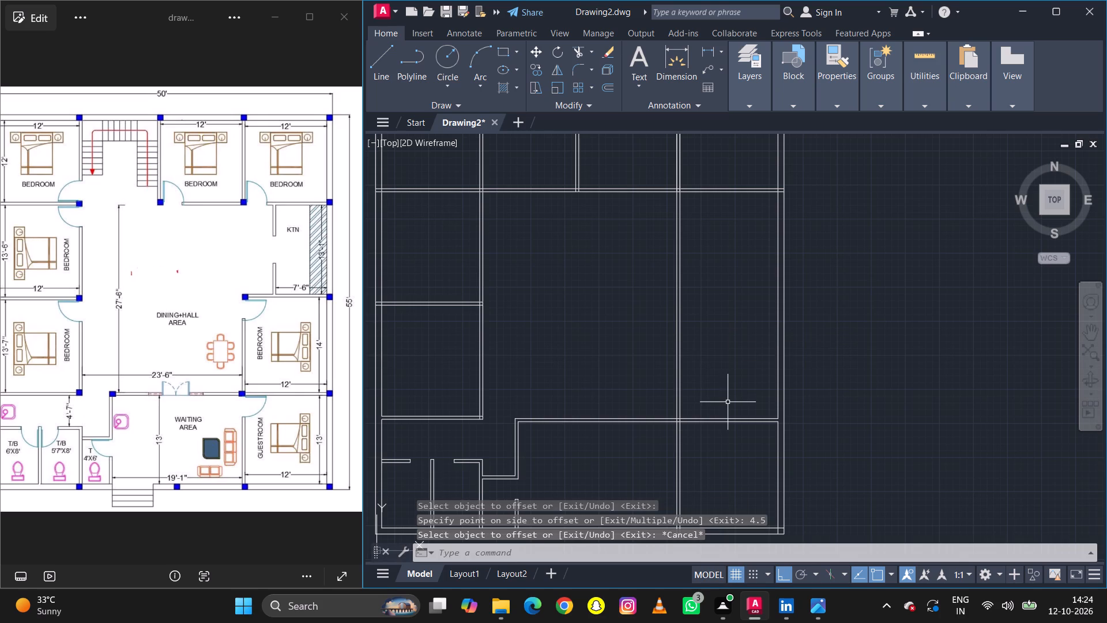
Offset the guestroom upper wall's top line 14' upward to set the height of the bedroom above it.
key("o")
key("space")
key("1")
key("4")
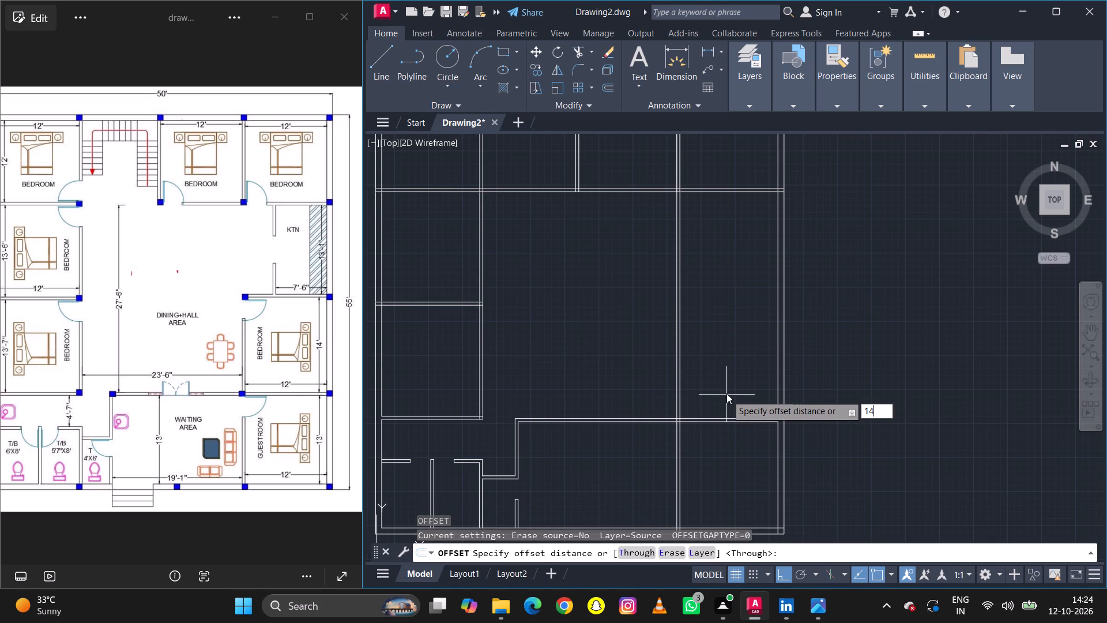
key("apostrophe")
key("space")
left_click(730, 416)
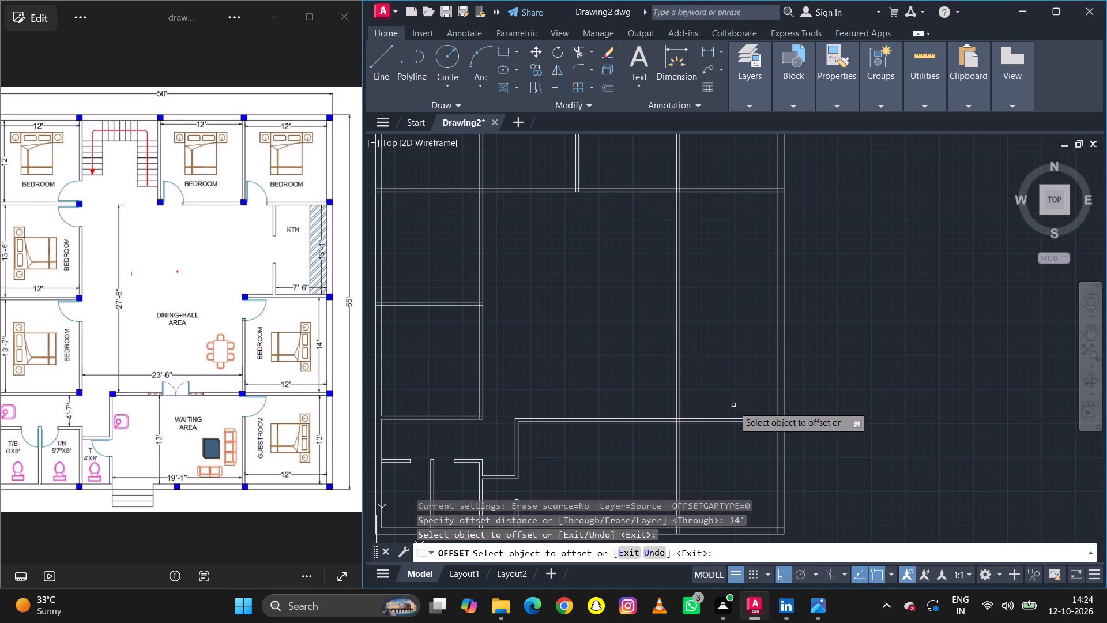
left_click(733, 418)
left_click(724, 368)
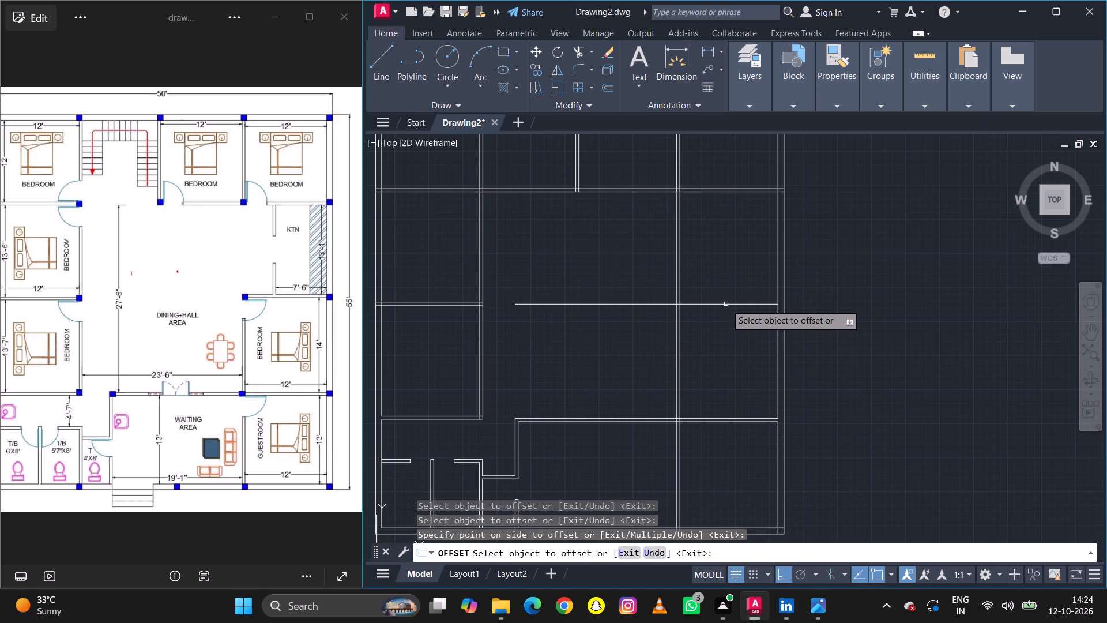
Offset the bedroom's new horizontal line 4.5" upward to give its upper partition thickness.
left_click(726, 304)
key("4")
key("period")
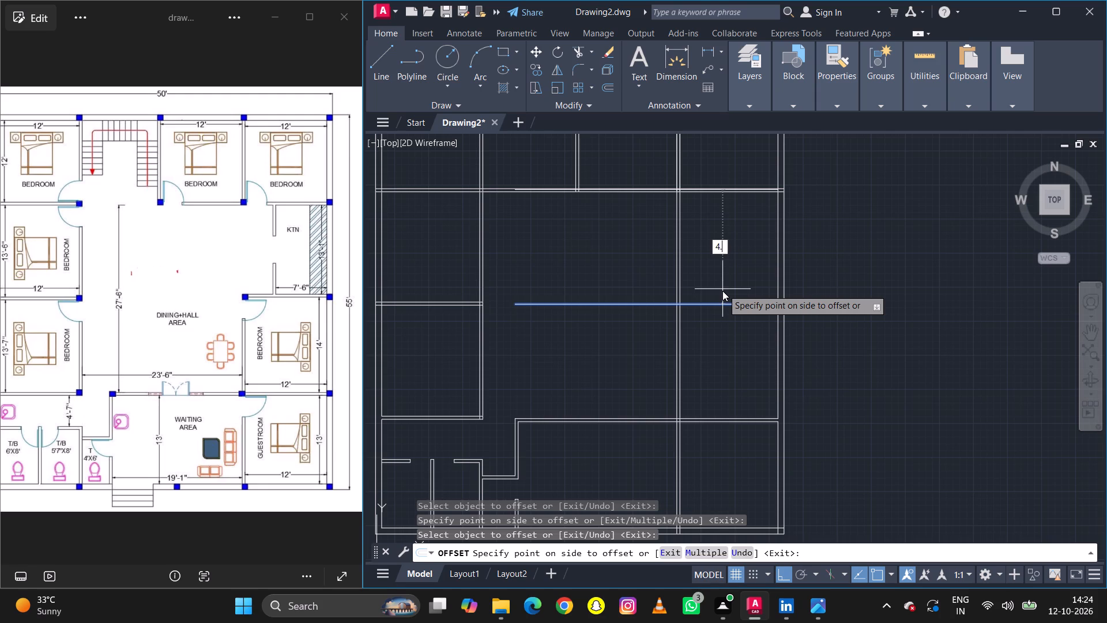
type("5")
key("space")
scroll(711, 310, "up", 2)
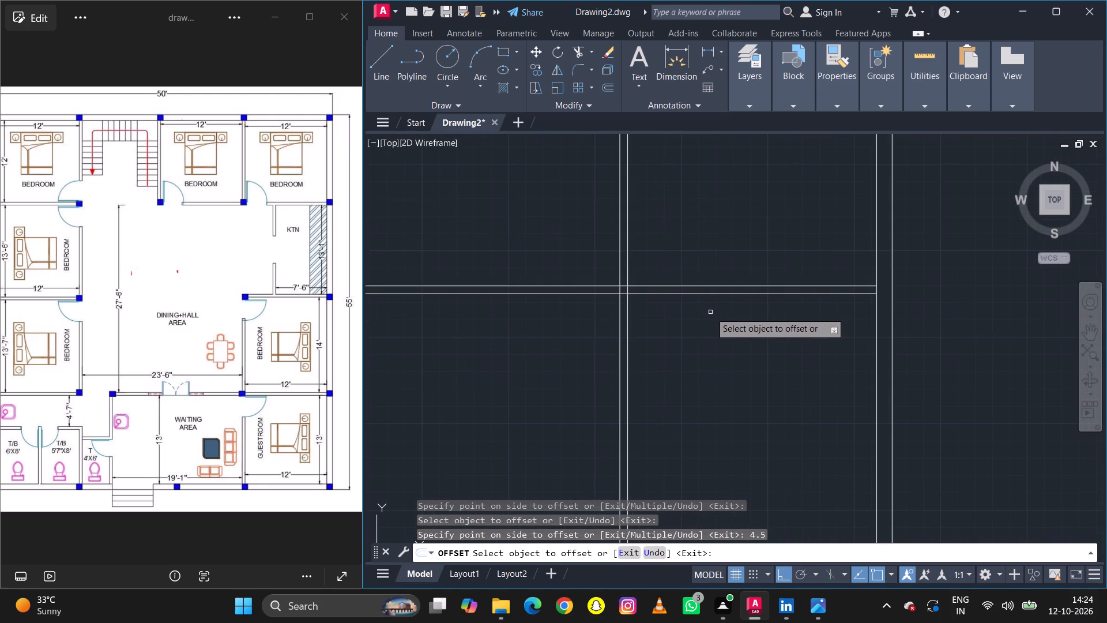
scroll(710, 312, "up", 1)
key("Escape")
Trim the partition lines extending above and to the left of the new bedroom's upper-left corner.
type("tr")
key("space")
left_click_drag(653, 222, 558, 232)
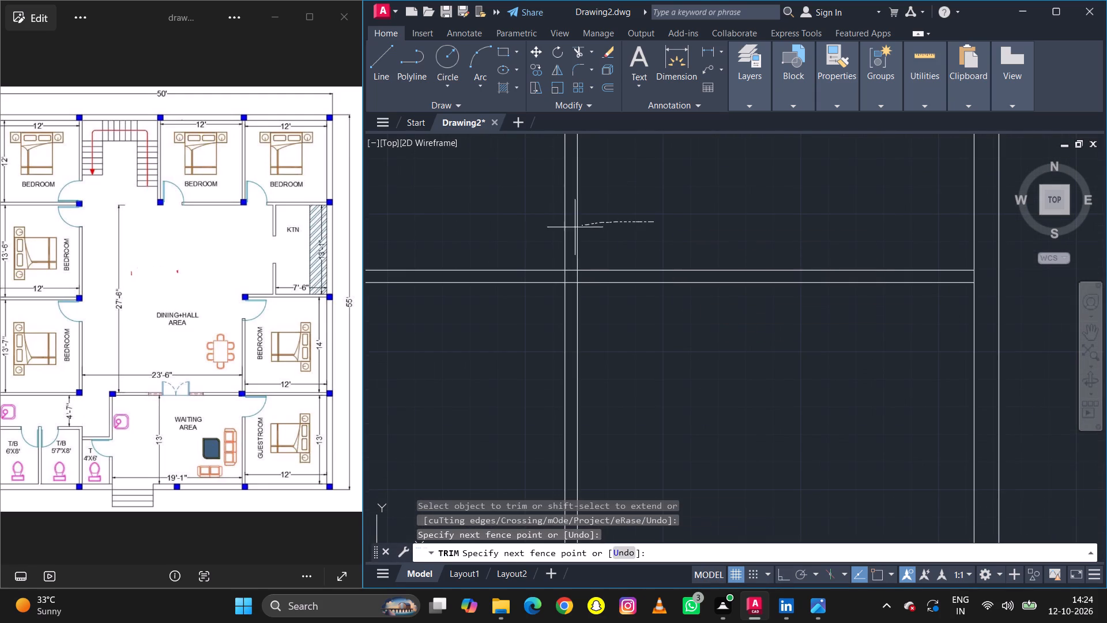
left_click_drag(558, 232, 522, 330)
scroll(570, 350, "down", 5)
scroll(581, 325, "up", 2)
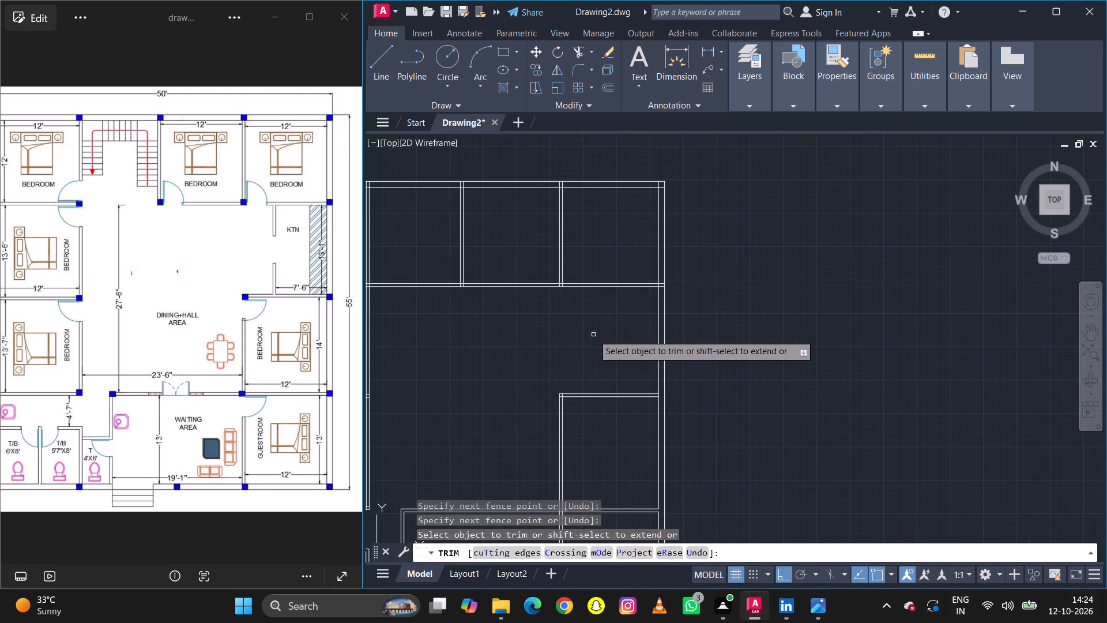
key("Escape")
Trim the overlapping segments where the top-right bedroom's lower wall meets the right outer wall.
scroll(646, 277, "up", 2)
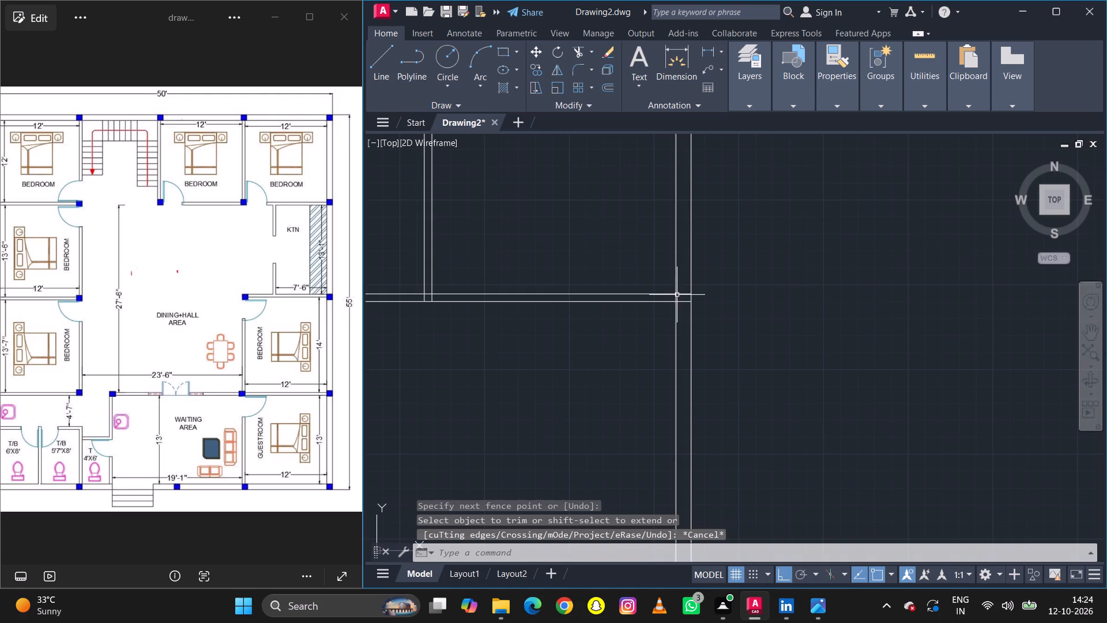
type("tr")
key("space")
scroll(692, 283, "up", 2)
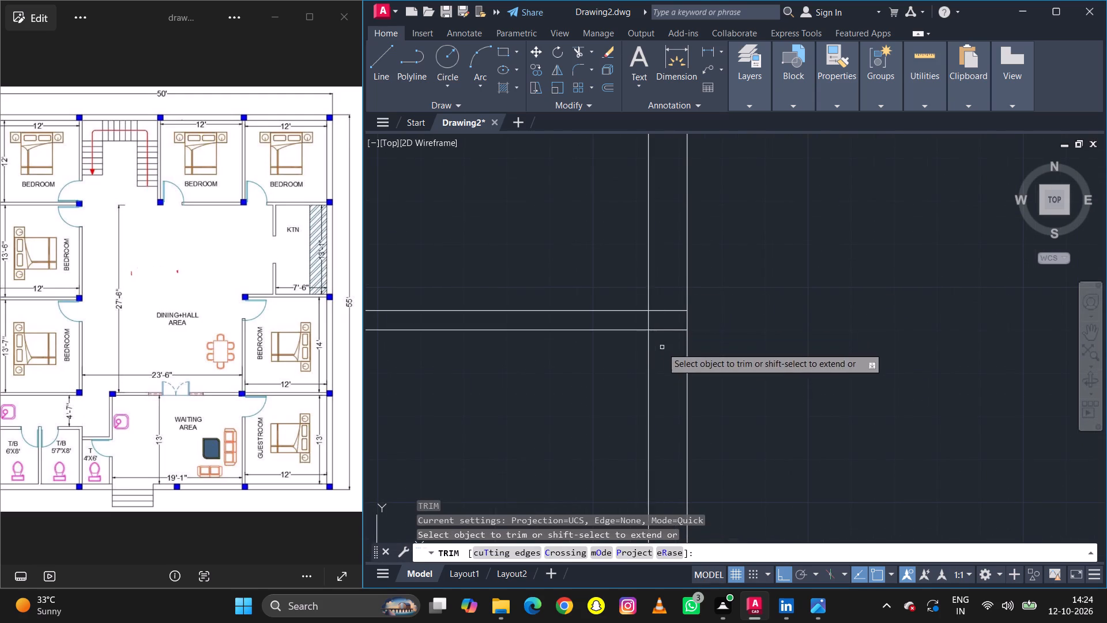
left_click(662, 347)
left_click(665, 289)
left_click(649, 315)
Trim the outer wall's inner line between the two lines of the new bedroom's upper partition.
scroll(753, 307, "down", 2)
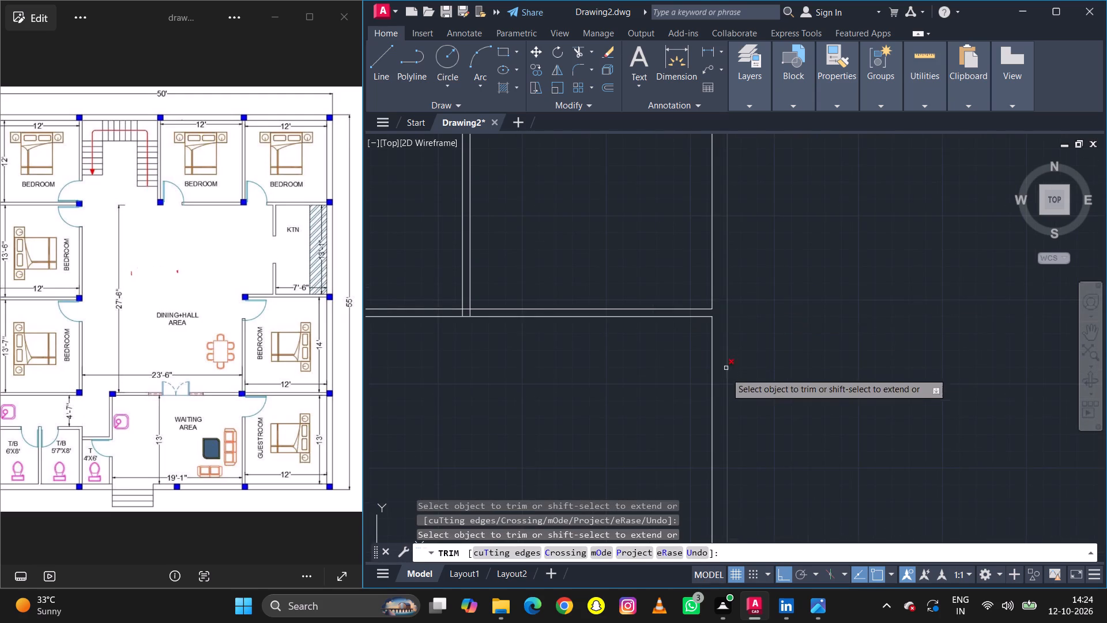
scroll(720, 314, "down", 2)
scroll(721, 425, "up", 4)
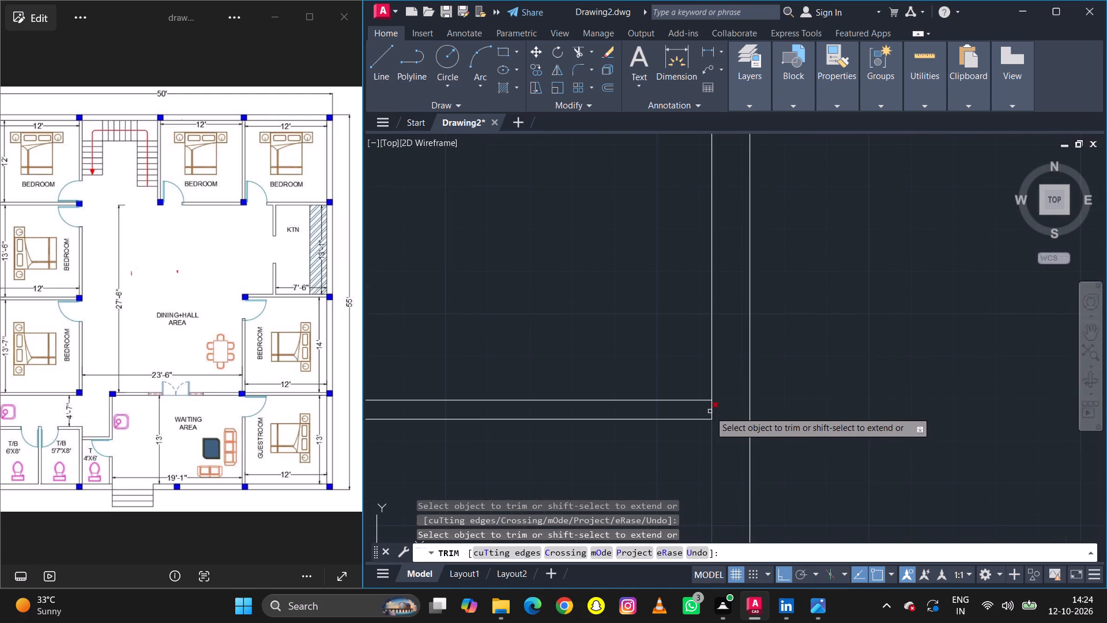
left_click(710, 411)
Trim the crossing segments inside the wall junction between the waiting area, guestroom and the bedroom above it.
scroll(754, 340, "down", 3)
scroll(746, 404, "down", 2)
scroll(763, 463, "up", 2)
scroll(761, 463, "down", 1)
scroll(760, 463, "up", 2)
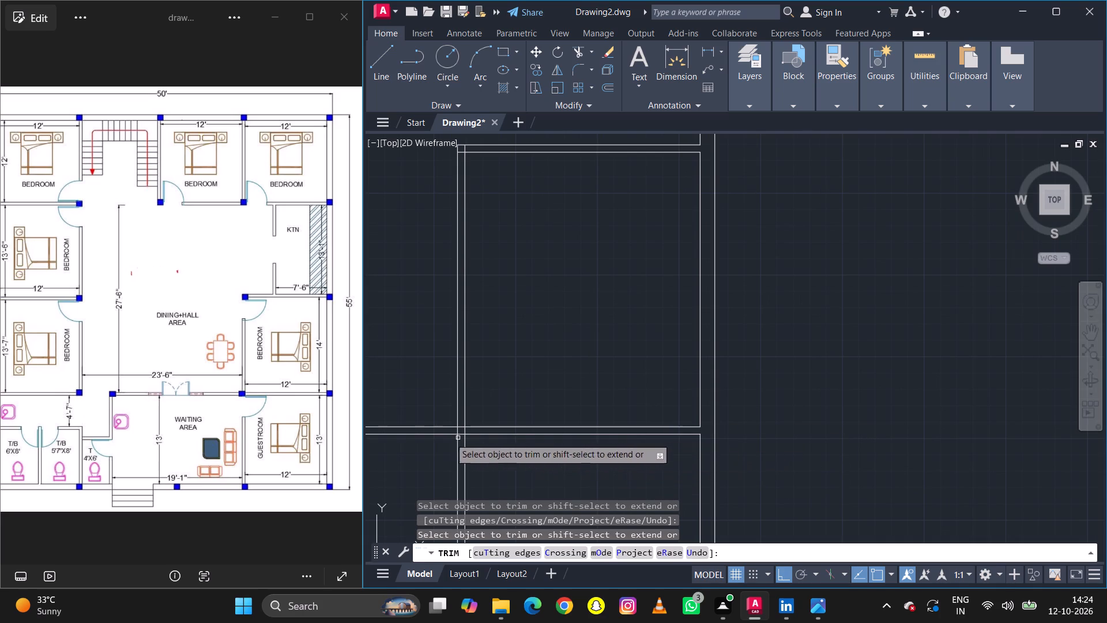
scroll(439, 438, "up", 5)
left_click(543, 447)
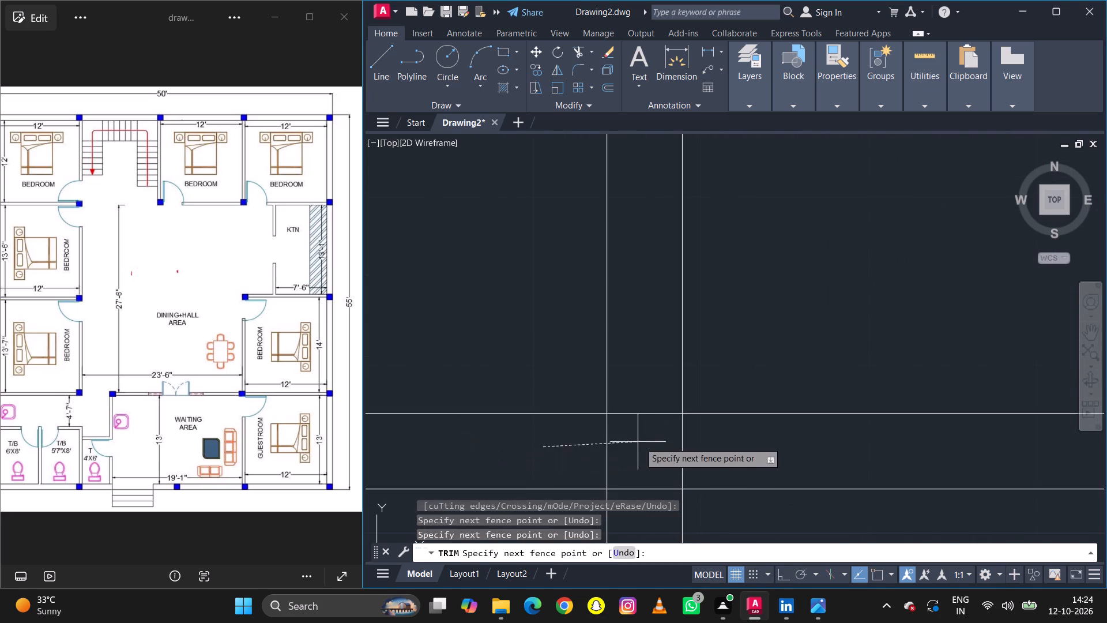
left_click_drag(677, 449, 652, 430)
left_click(636, 384)
left_click(704, 466)
scroll(658, 410, "down", 1)
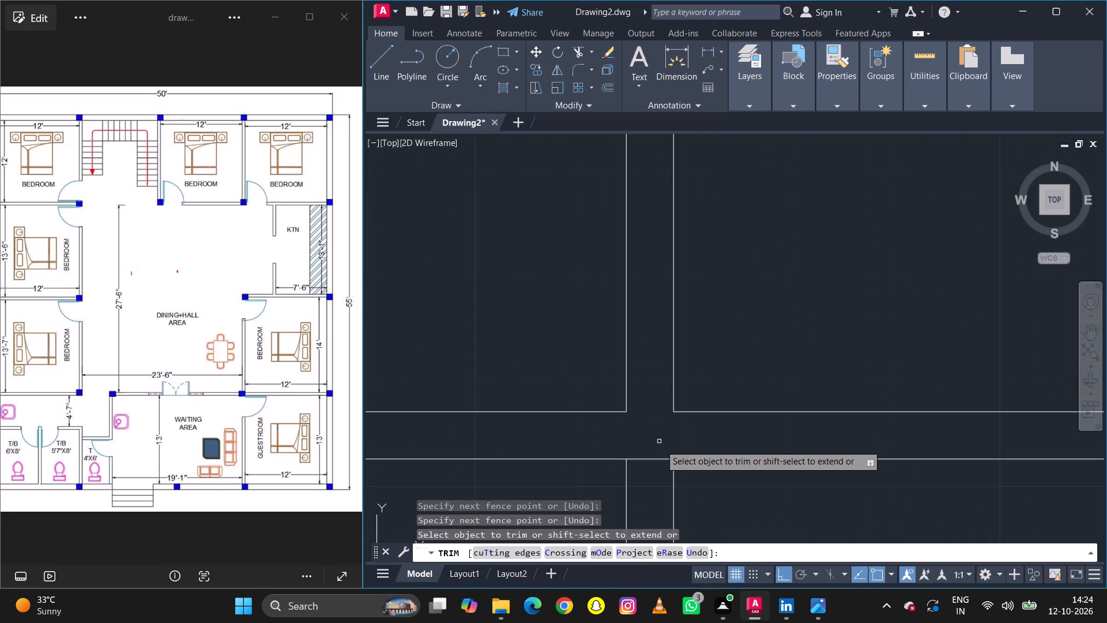
left_click(655, 459)
right_click(717, 369)
left_click(743, 374)
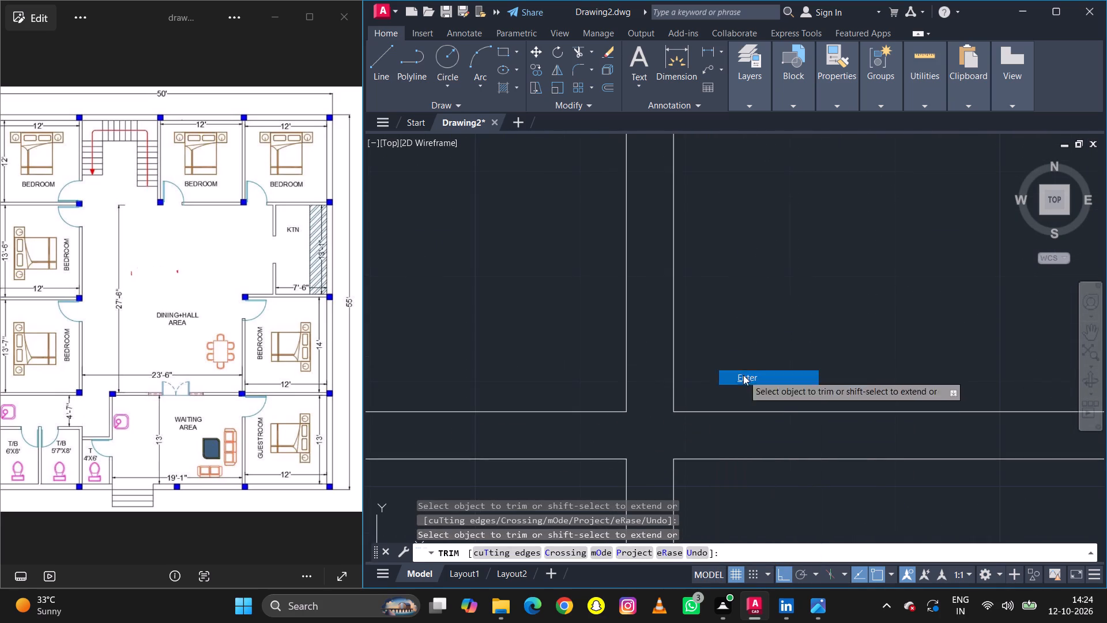
Trim the overlapping line segments inside the upper-left wall corner of the bedroom above the guestroom.
scroll(756, 330, "down", 3)
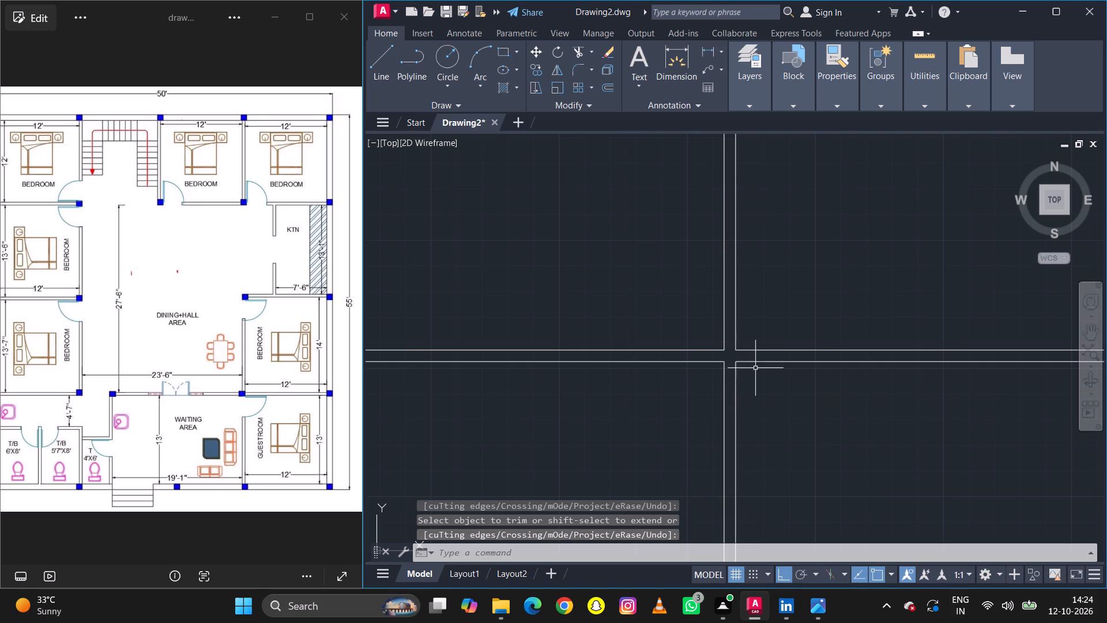
scroll(751, 369, "down", 2)
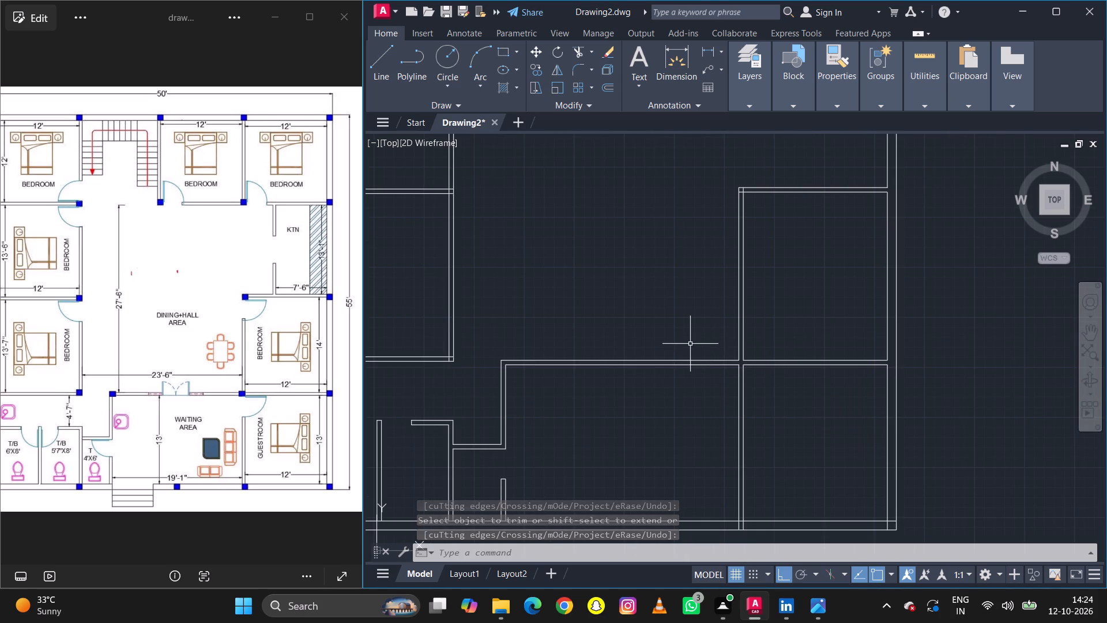
scroll(754, 169, "up", 2)
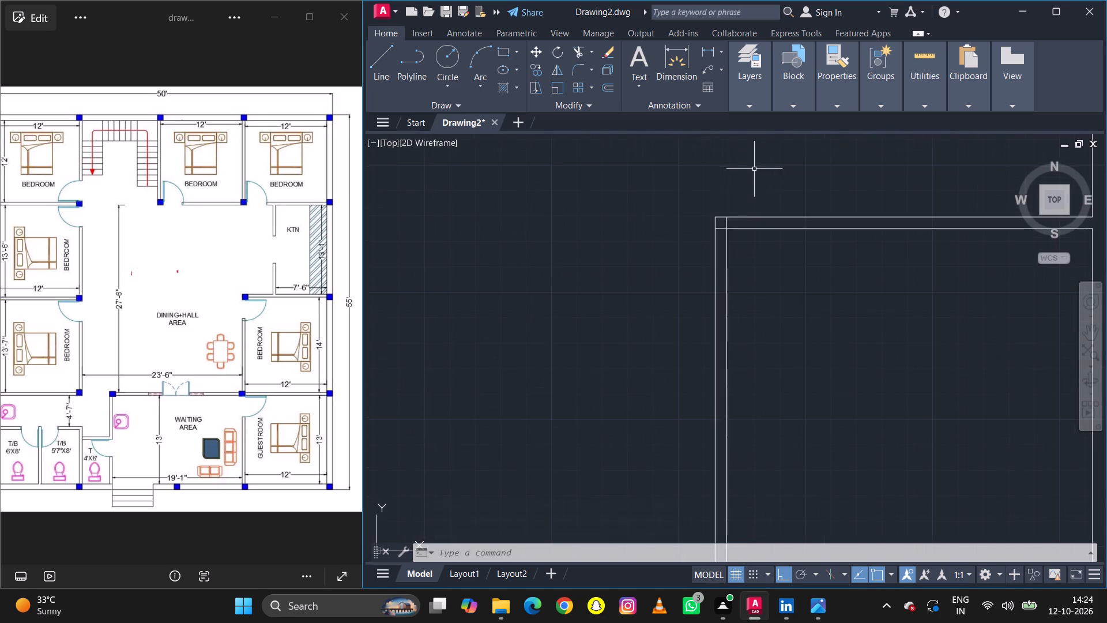
key("t")
key("r")
key("space")
scroll(721, 223, "up", 2)
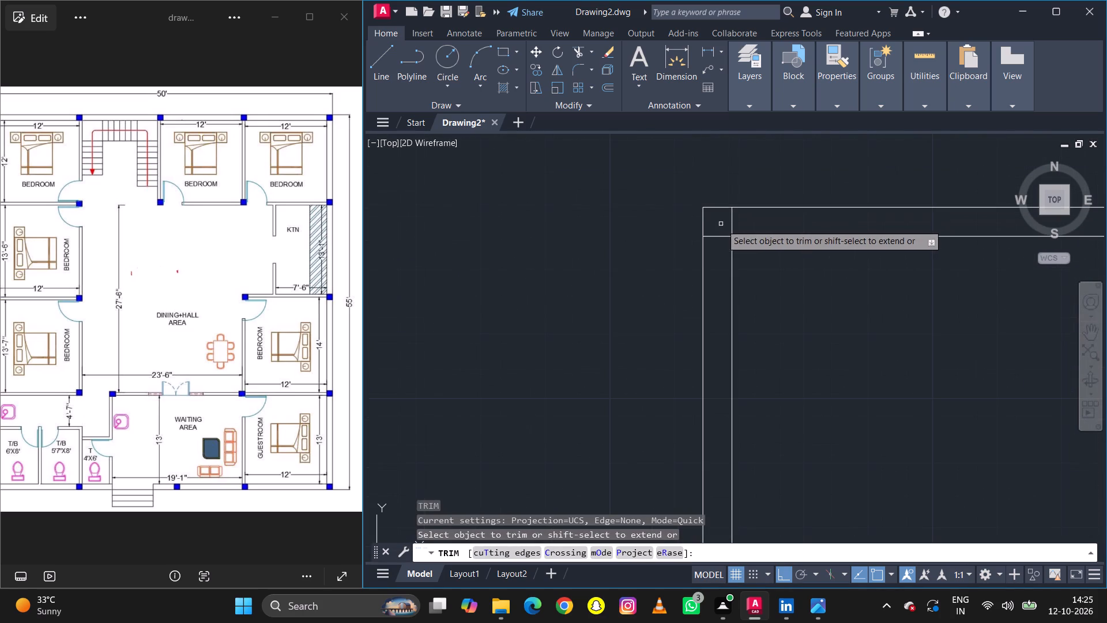
left_click(736, 220)
left_click(718, 245)
right_click(818, 335)
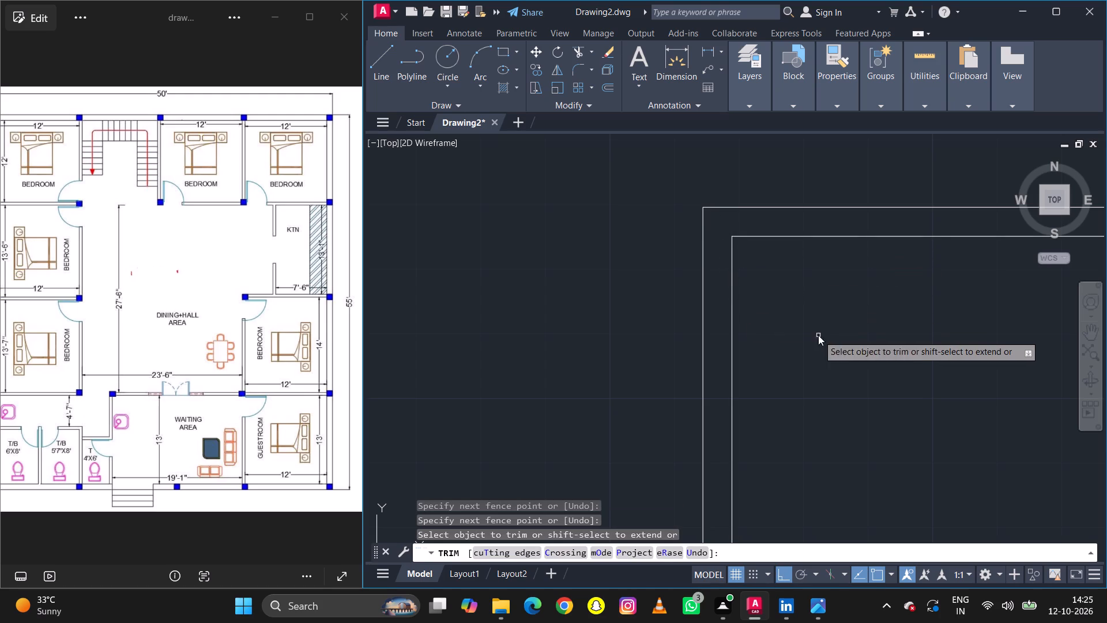
left_click(829, 337)
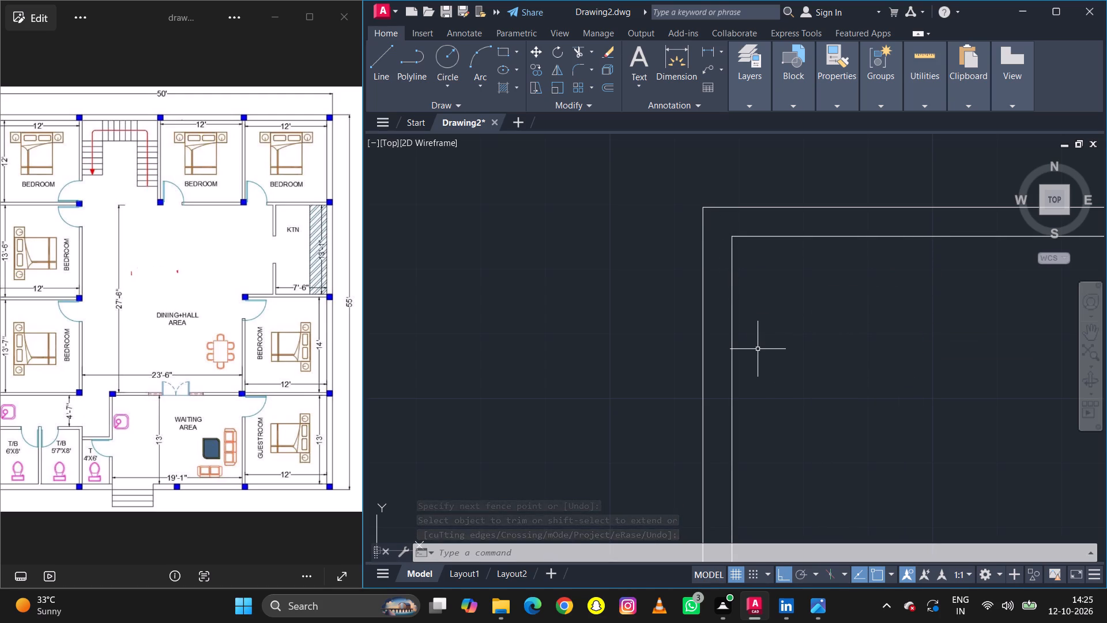
Offset the inner line of that bedroom's upper wall 6" into the room, and offset the resulting line another 3' down.
scroll(781, 360, "down", 4)
scroll(736, 358, "up", 1)
scroll(798, 358, "down", 4)
scroll(806, 385, "up", 3)
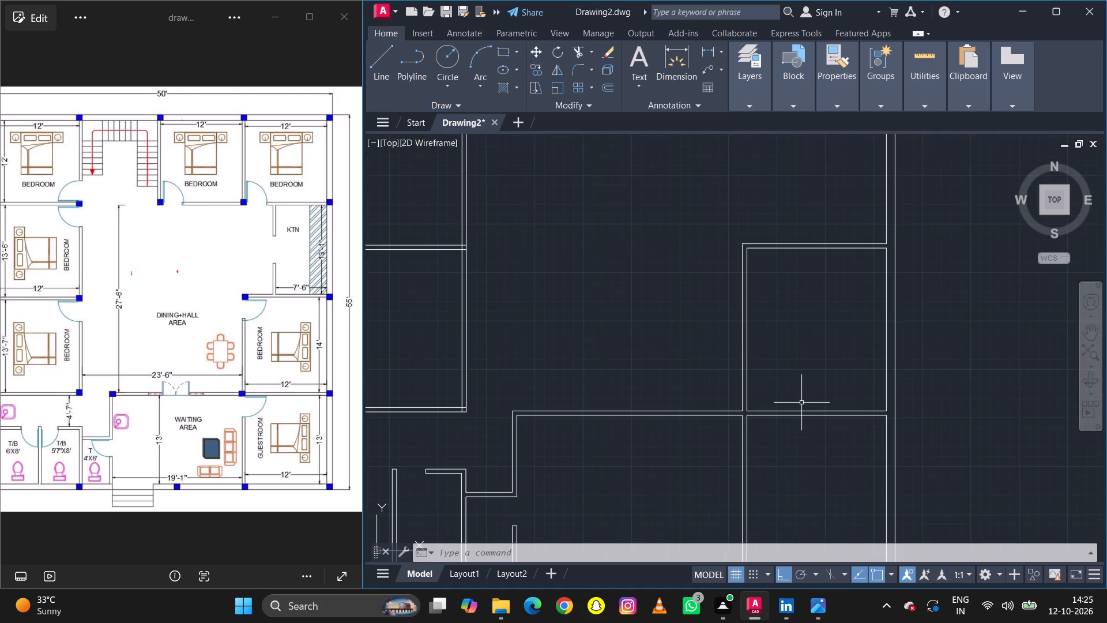
scroll(814, 361, "up", 2)
scroll(811, 359, "down", 2)
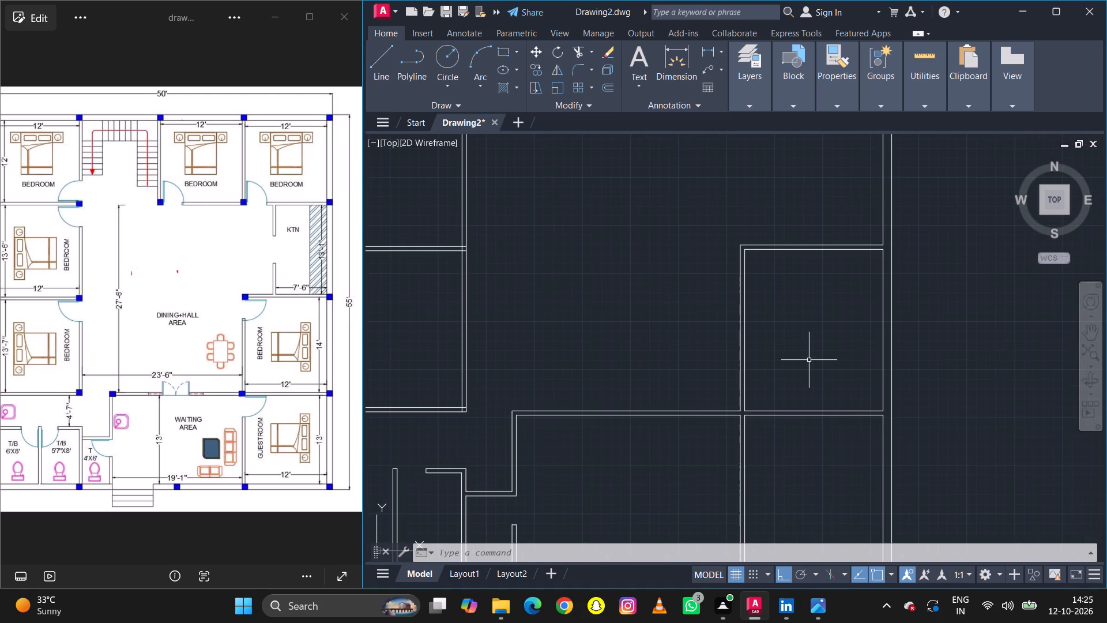
type("o")
key("space")
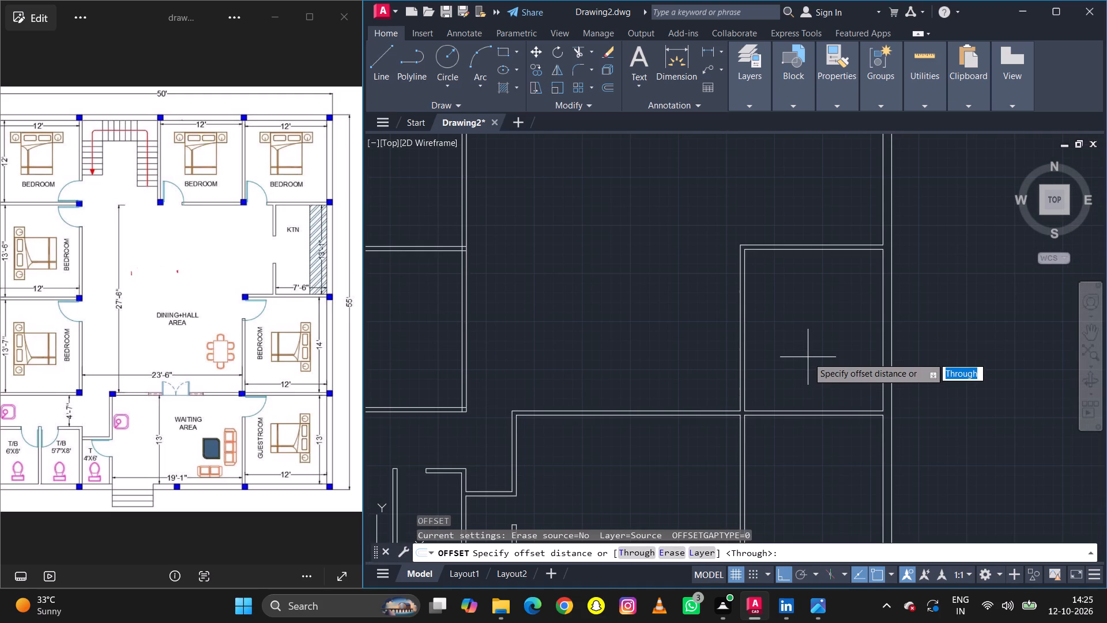
type("6")
key("space")
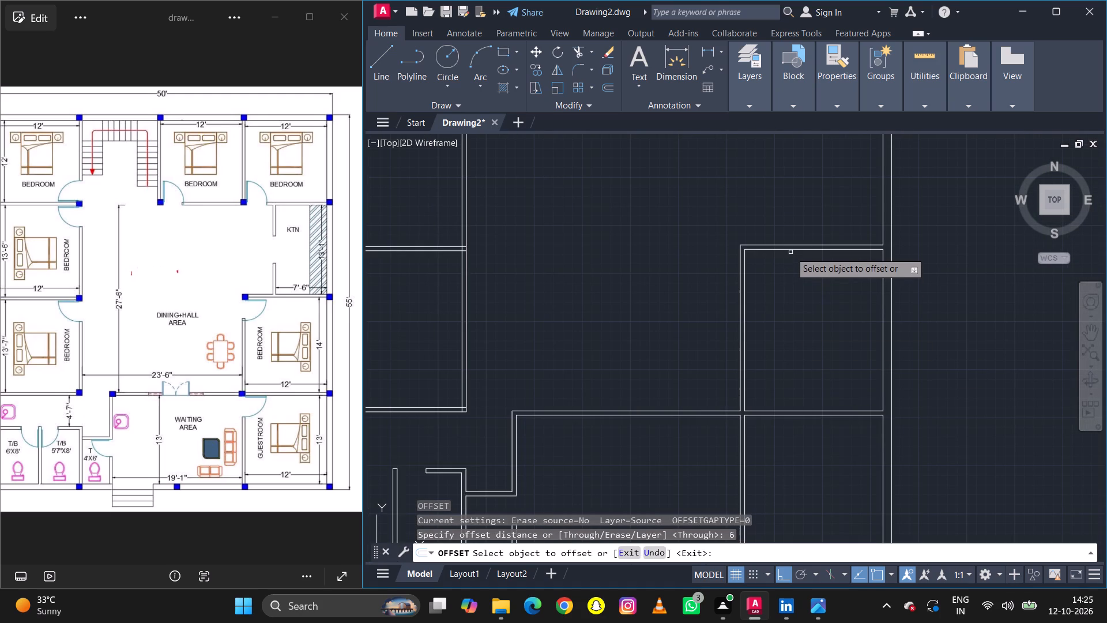
left_click(791, 252)
left_click(796, 251)
left_click(791, 279)
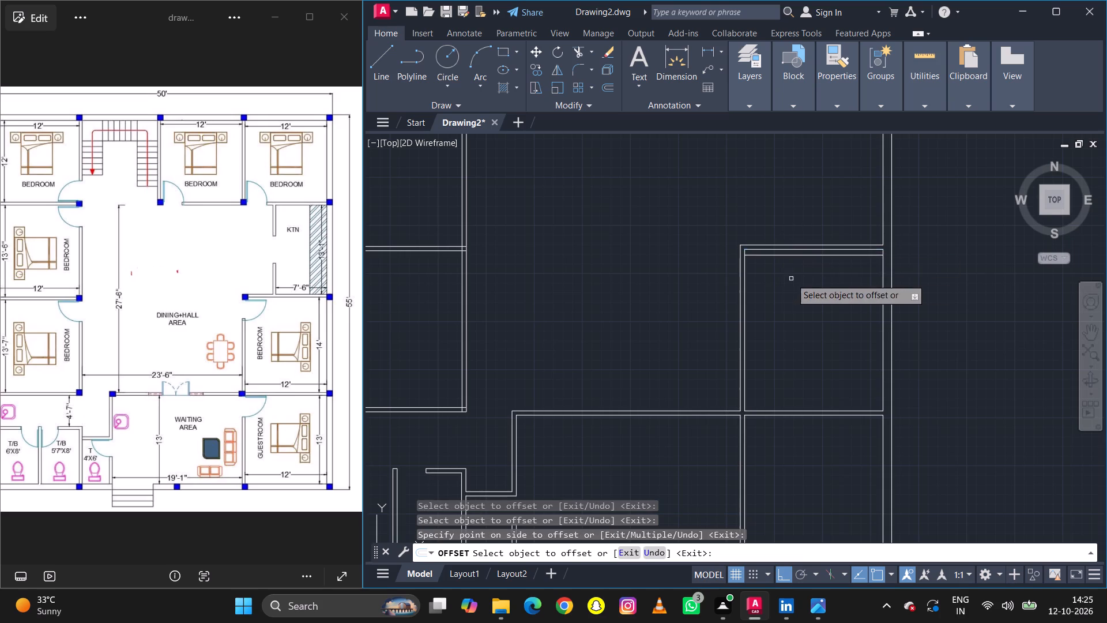
left_click(792, 257)
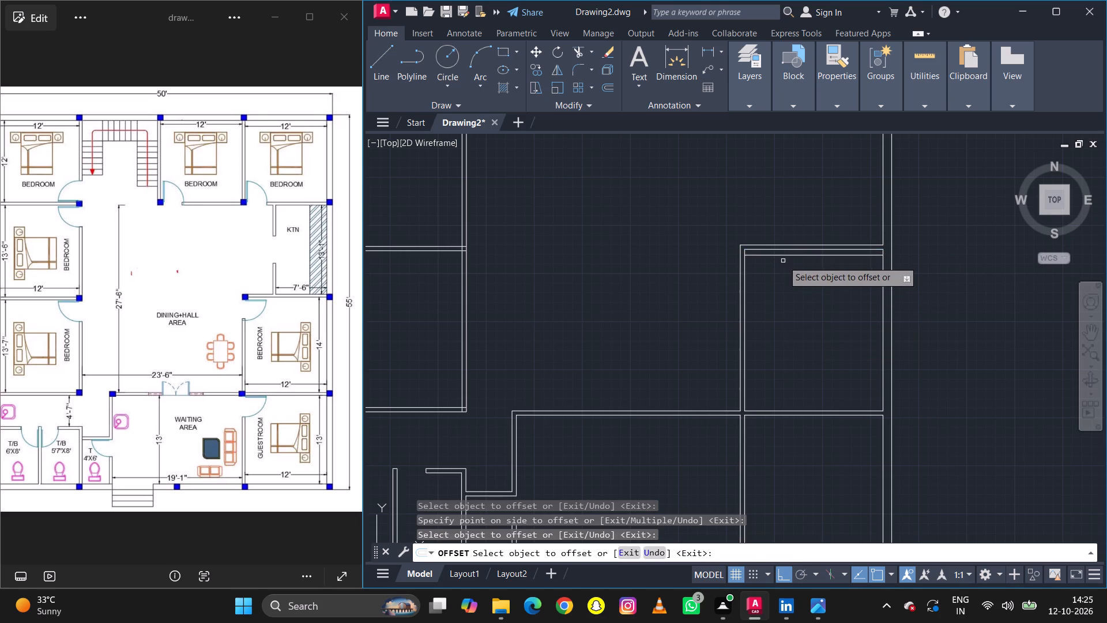
left_click(784, 255)
type("3'")
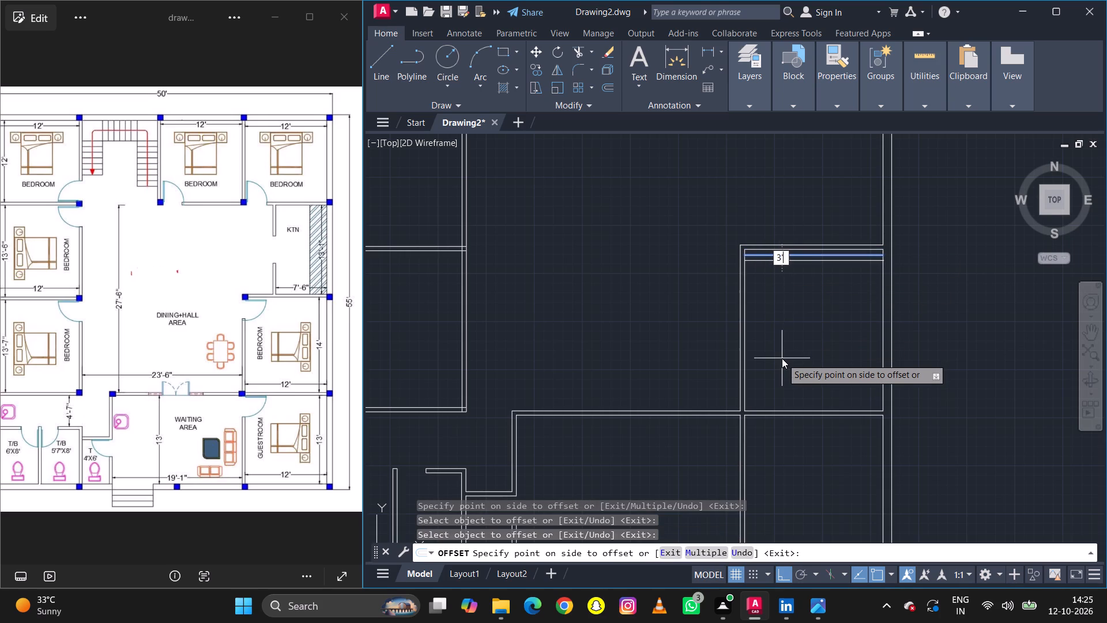
key("space")
key("Escape")
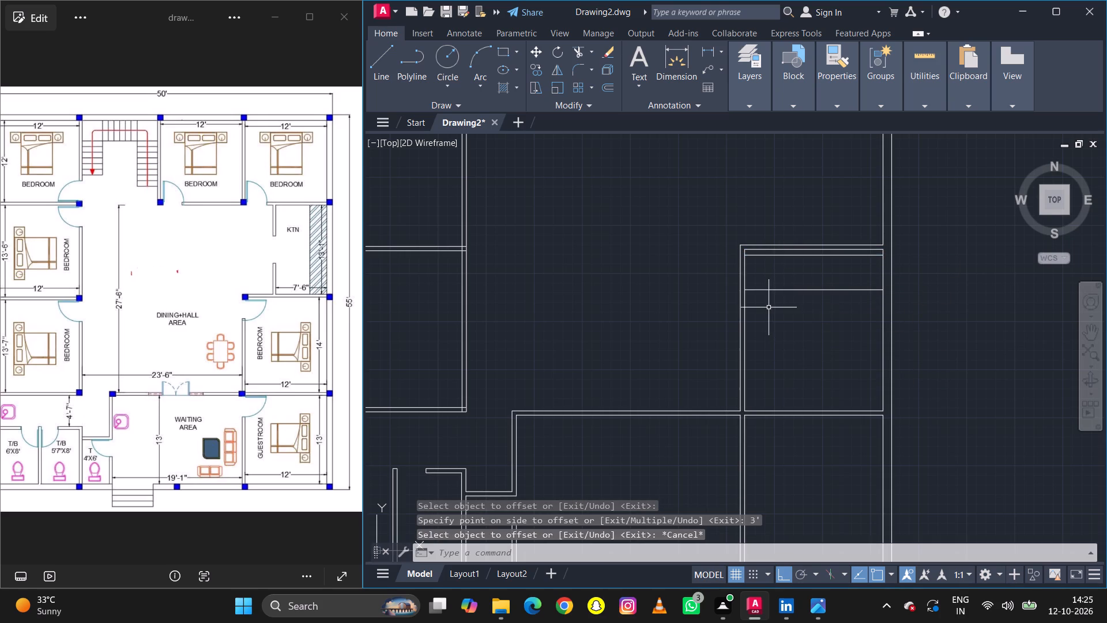
Cut the door opening in that bedroom's left wall between the two offset lines and remove the leftover guide lines.
type("tr")
key("space")
left_click_drag(769, 308, 774, 254, "shift")
left_click_drag(770, 278, 735, 277)
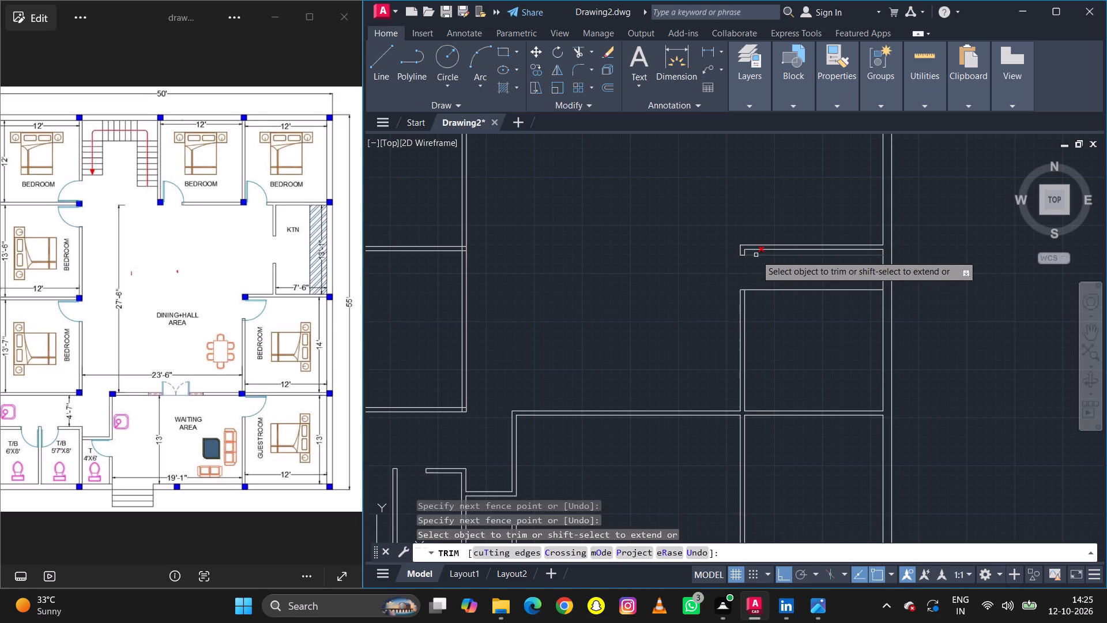
left_click(756, 257)
left_click(767, 303)
left_click(764, 257)
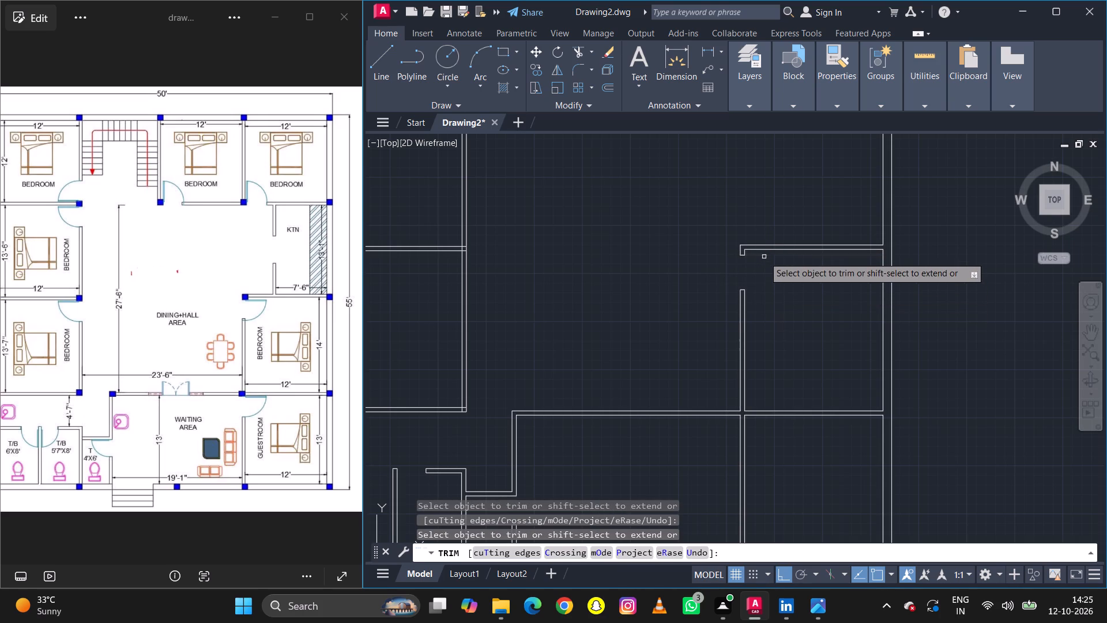
scroll(762, 284, "down", 2)
scroll(760, 367, "up", 2)
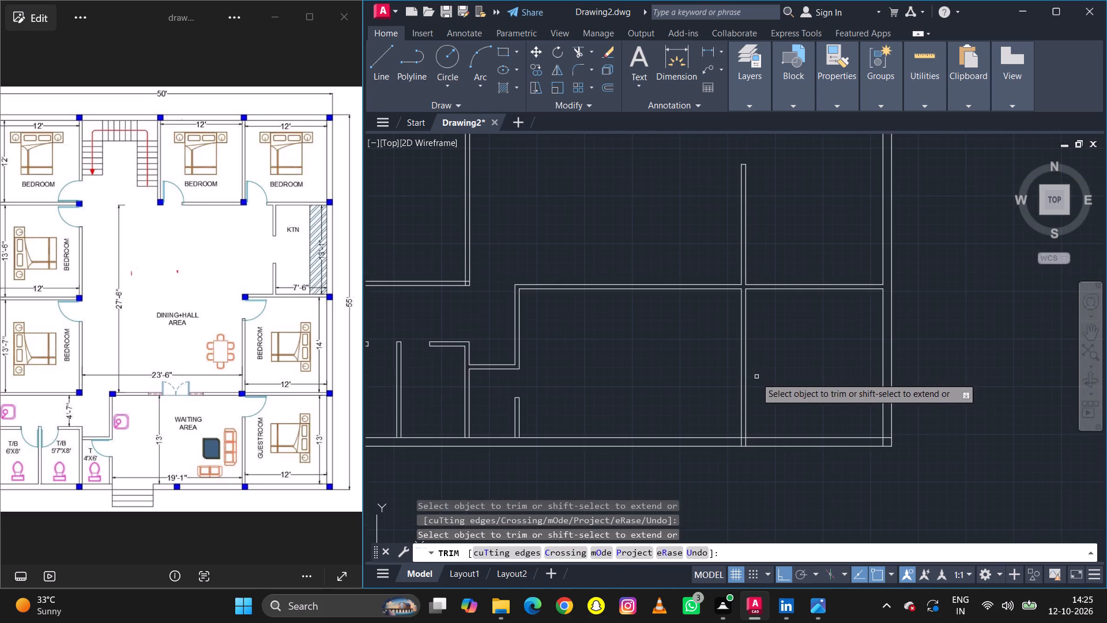
key("Escape")
Offset the inner line of the guestroom's upper wall 6" into the room, and offset the resulting line another 3' down.
scroll(747, 380, "up", 1)
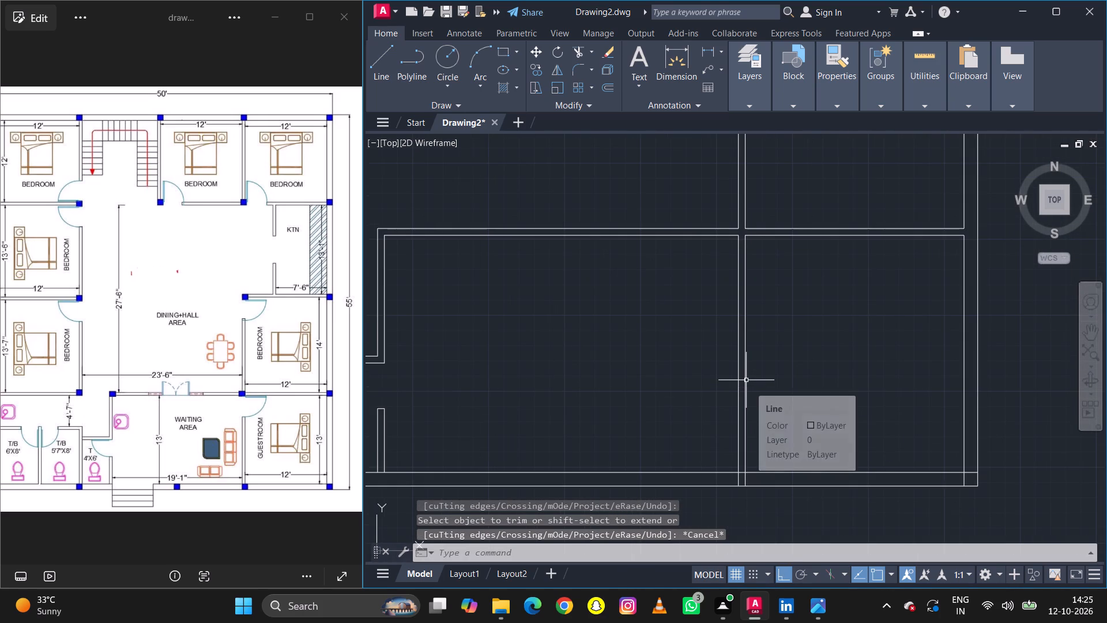
type("o")
key("space")
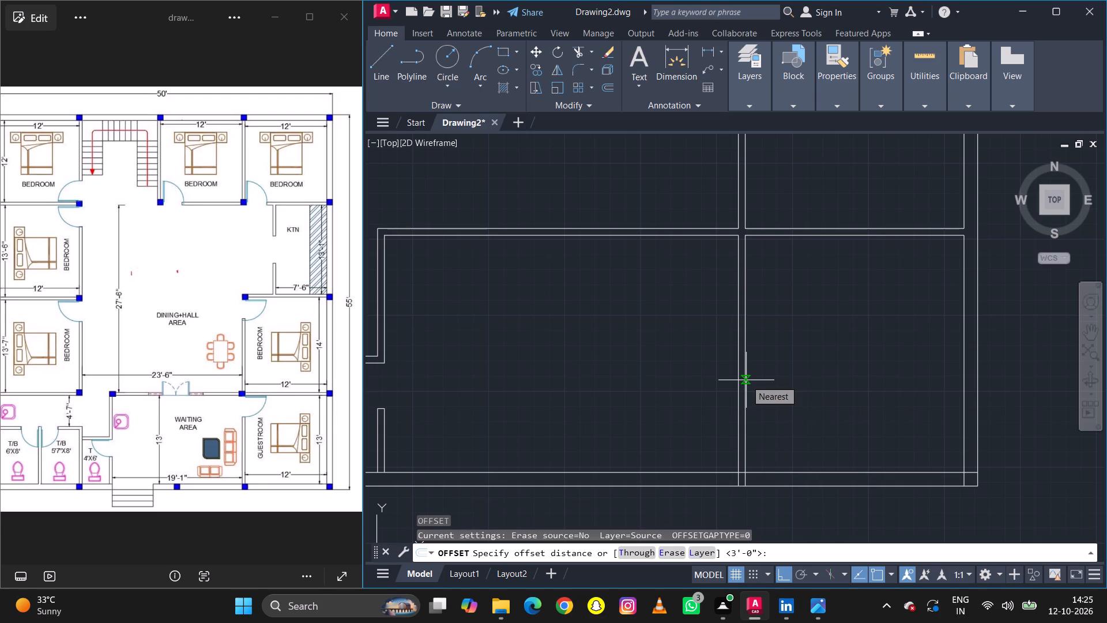
key("4")
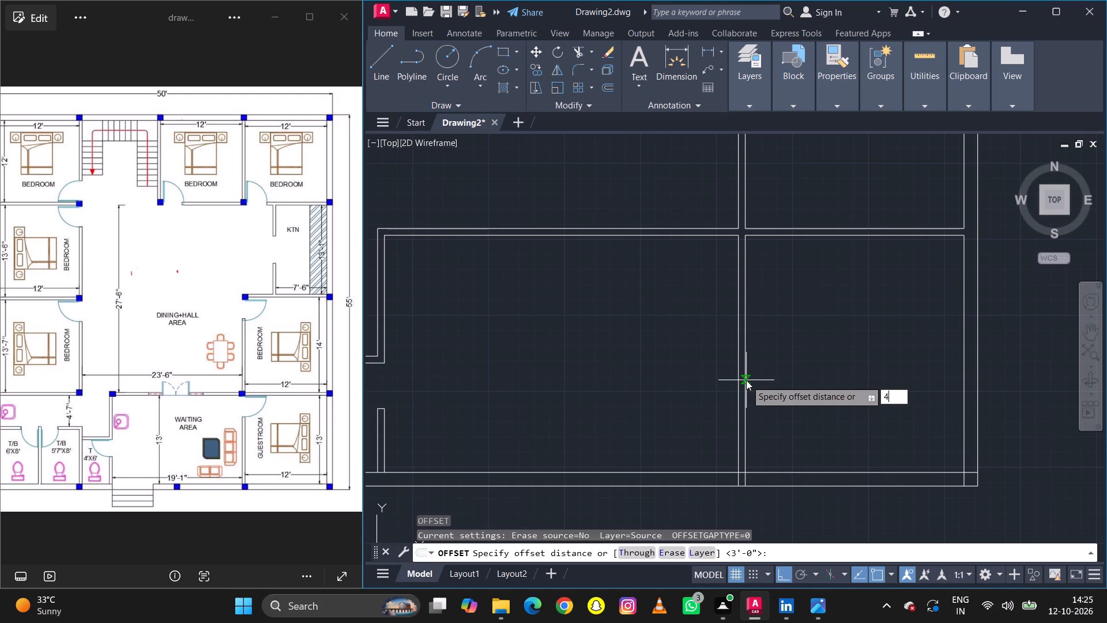
key("BackSpace")
type("6")
key("space")
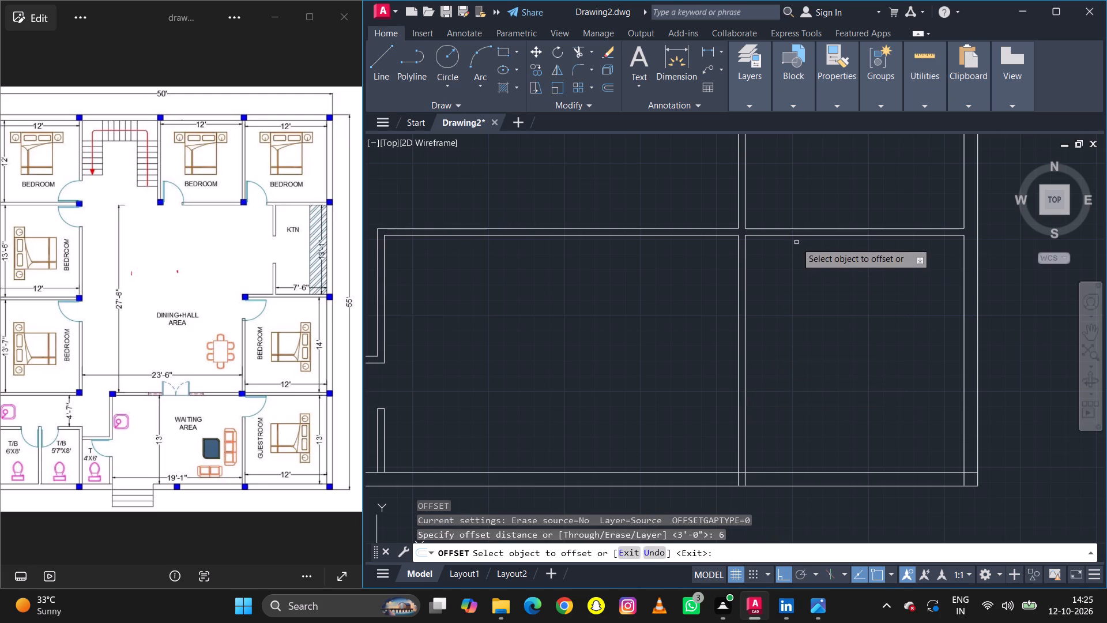
left_click(797, 236)
left_click(797, 260)
left_click(799, 246)
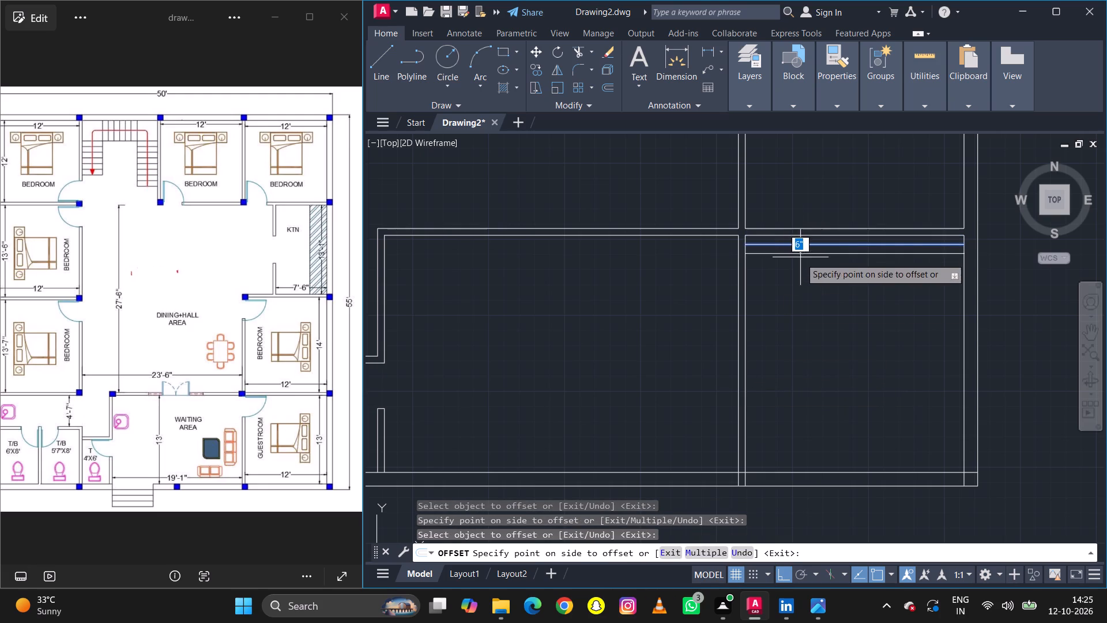
key("3")
type("'")
key("space")
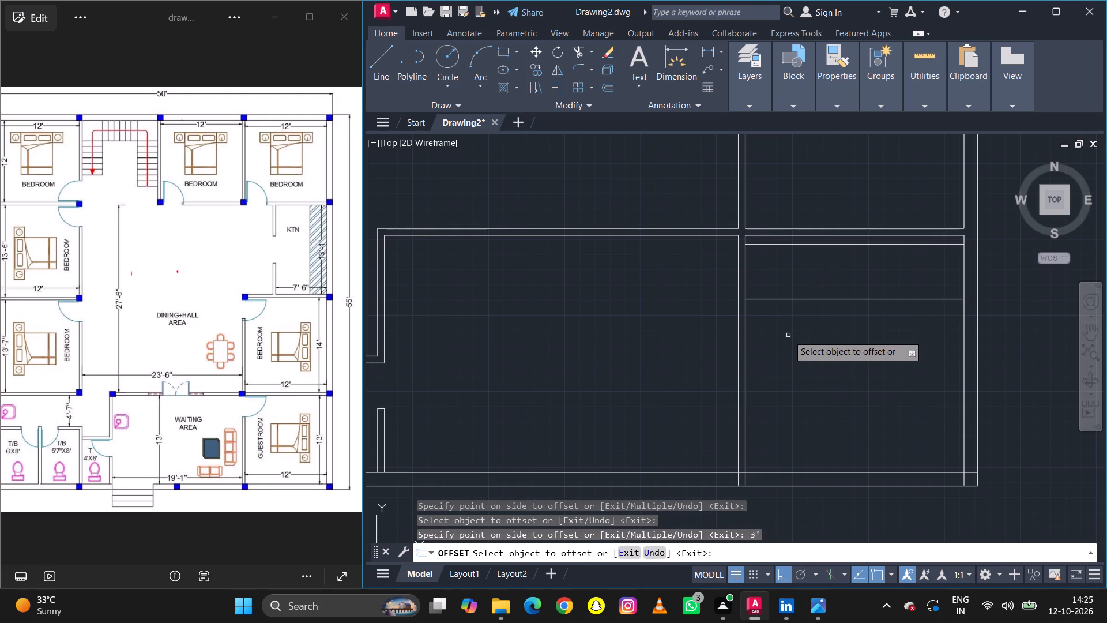
key("Escape")
Cut the door opening in the guestroom's left wall between the offset lines and clear the leftover guide lines.
type("ex")
key("space")
left_click_drag(789, 331, 781, 242)
left_click_drag(775, 269, 792, 325, "shift")
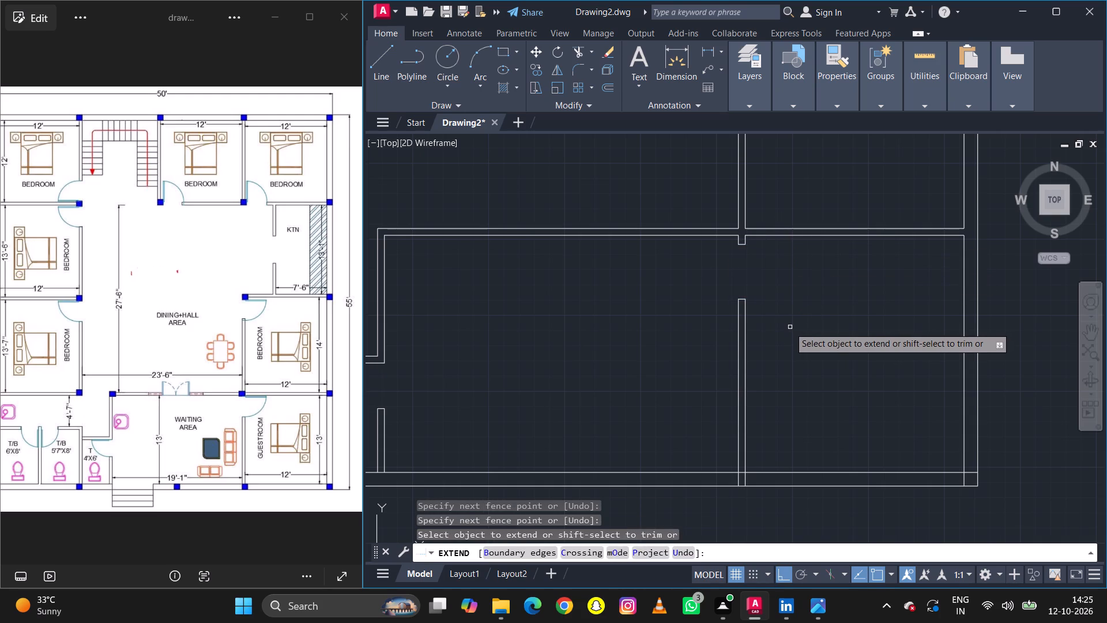
right_click(789, 327)
left_click(799, 339)
Draw a vertical guide line from the midpoint of the waiting area's upper wall up into the dining hall.
scroll(797, 336, "down", 3)
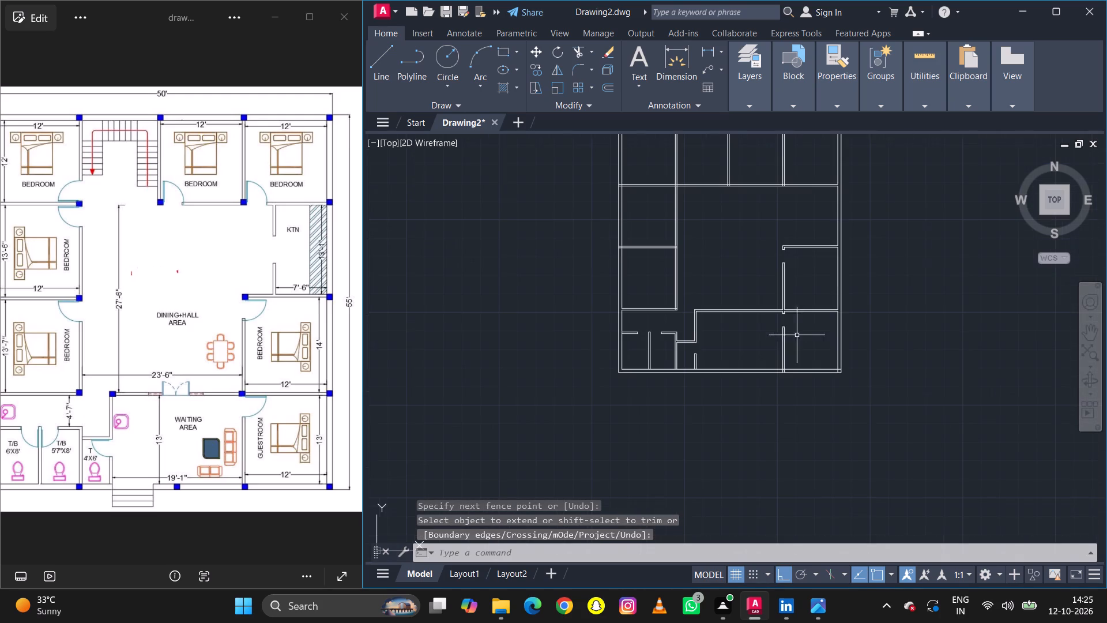
scroll(711, 316, "up", 2)
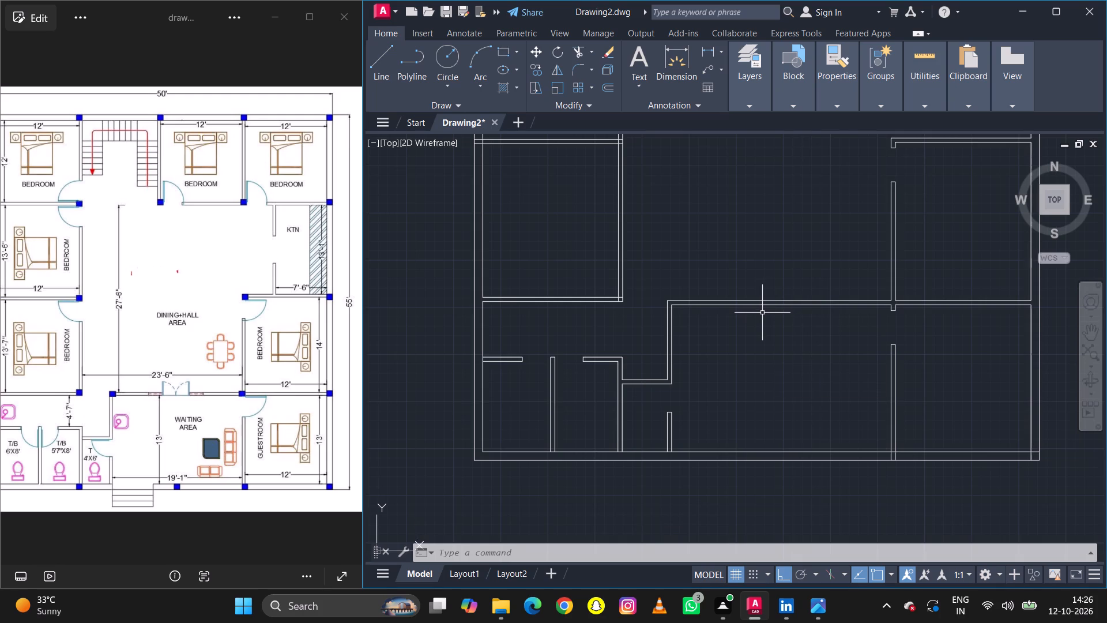
key("Escape")
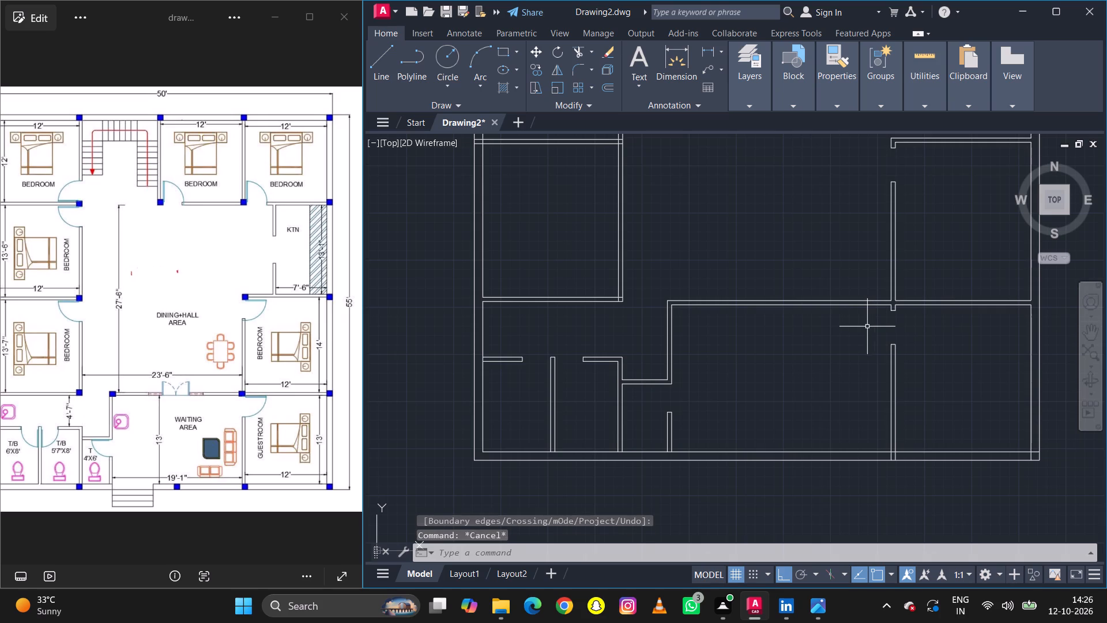
left_click_drag(854, 328, 817, 332)
key("l")
key("space")
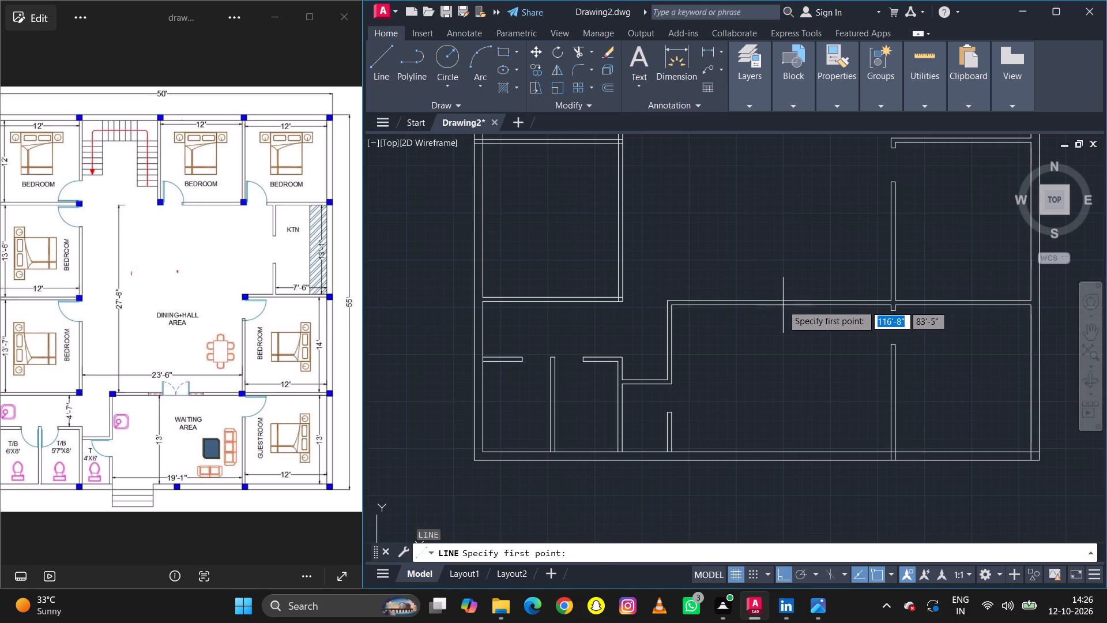
left_click(782, 304)
left_click(782, 203)
key("Escape")
key("Escape")
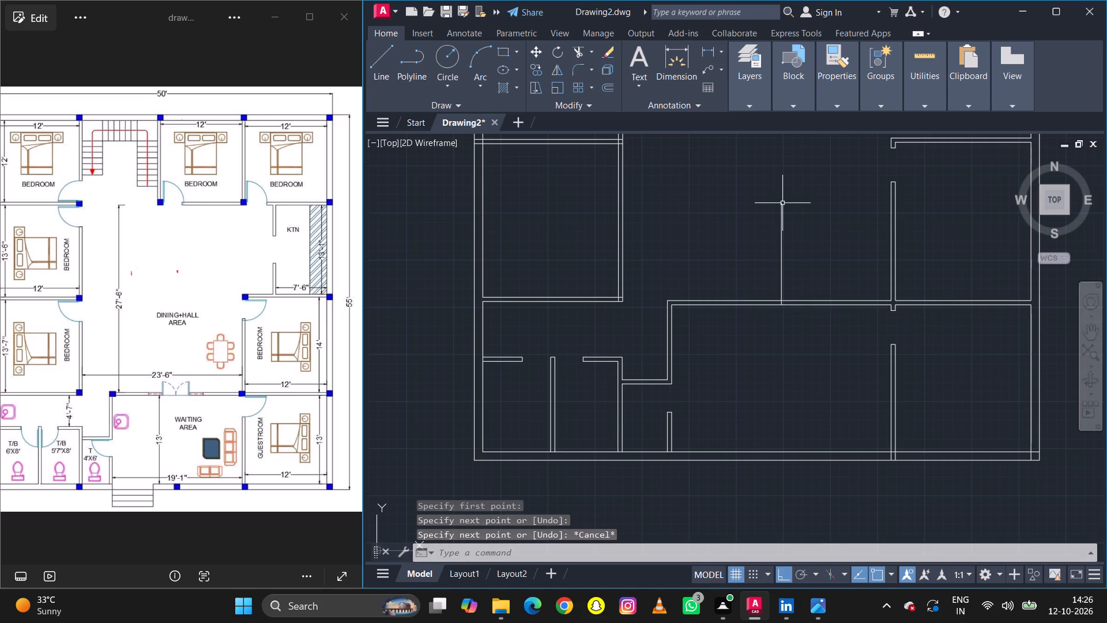
Offset the vertical guide line 1'9" to each side to mark the main double-door opening.
type("o")
key("space")
scroll(781, 293, "up", 2)
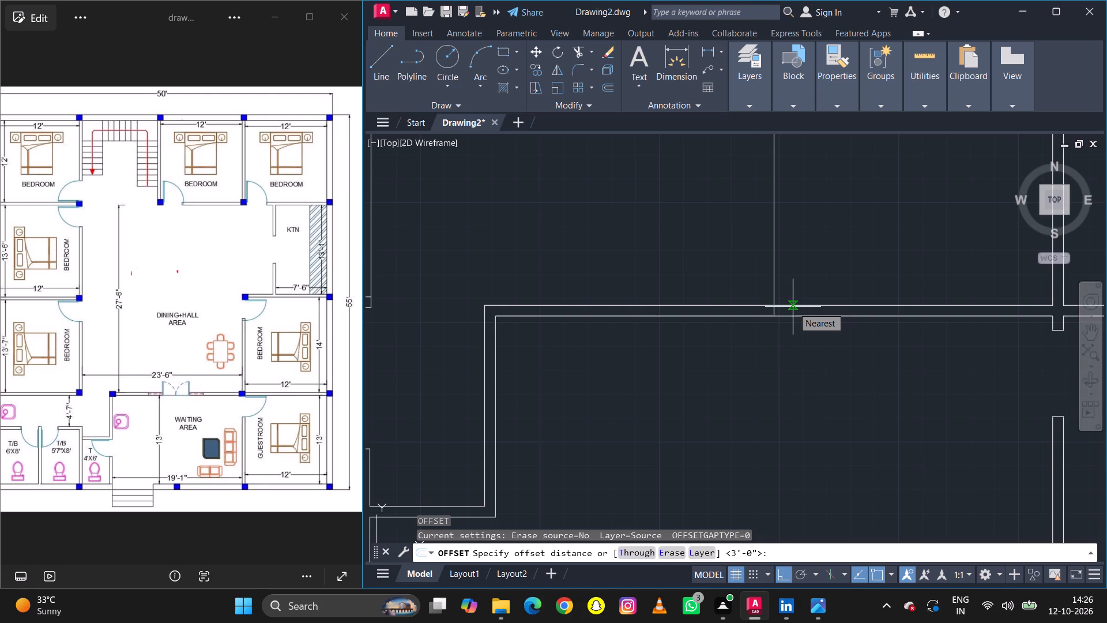
key("1")
key("apostrophe")
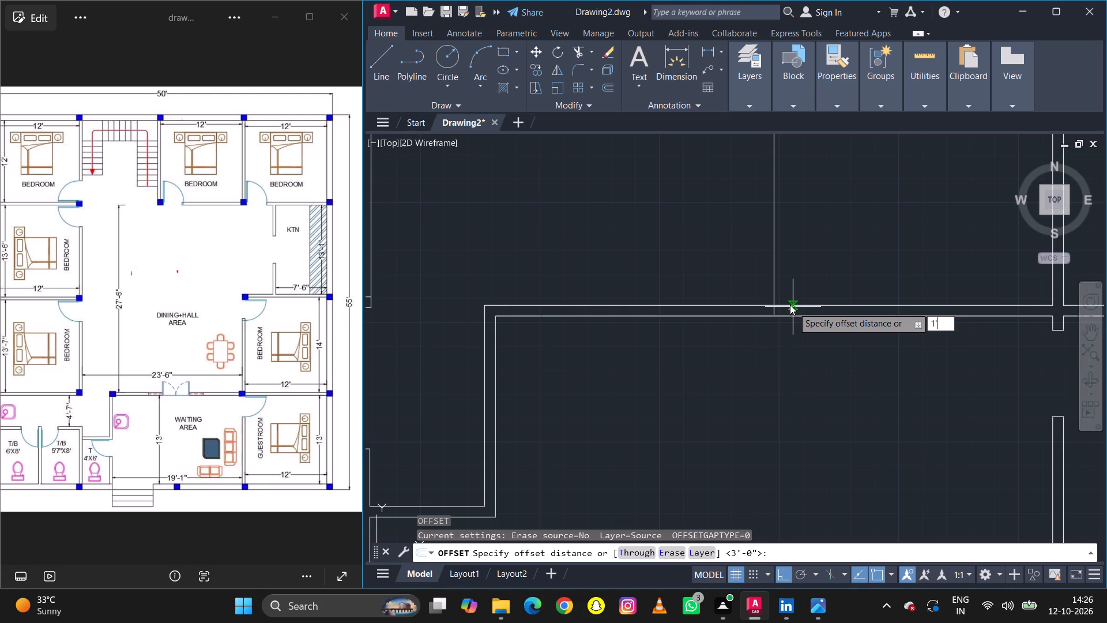
type("9")
key("space")
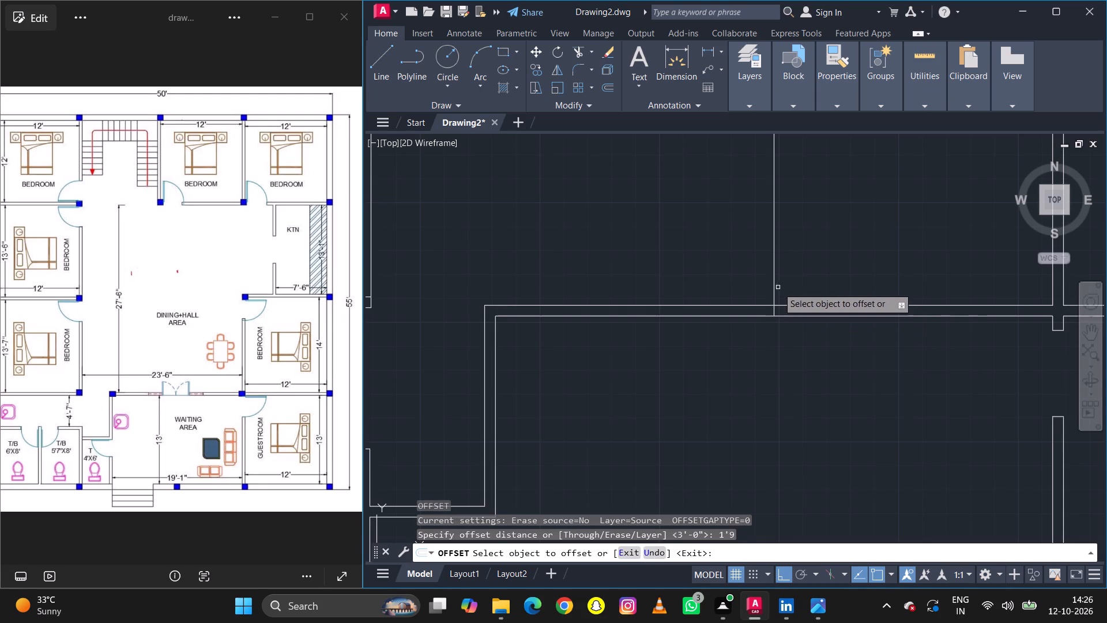
left_click(774, 288)
left_click(828, 282)
left_click(775, 290)
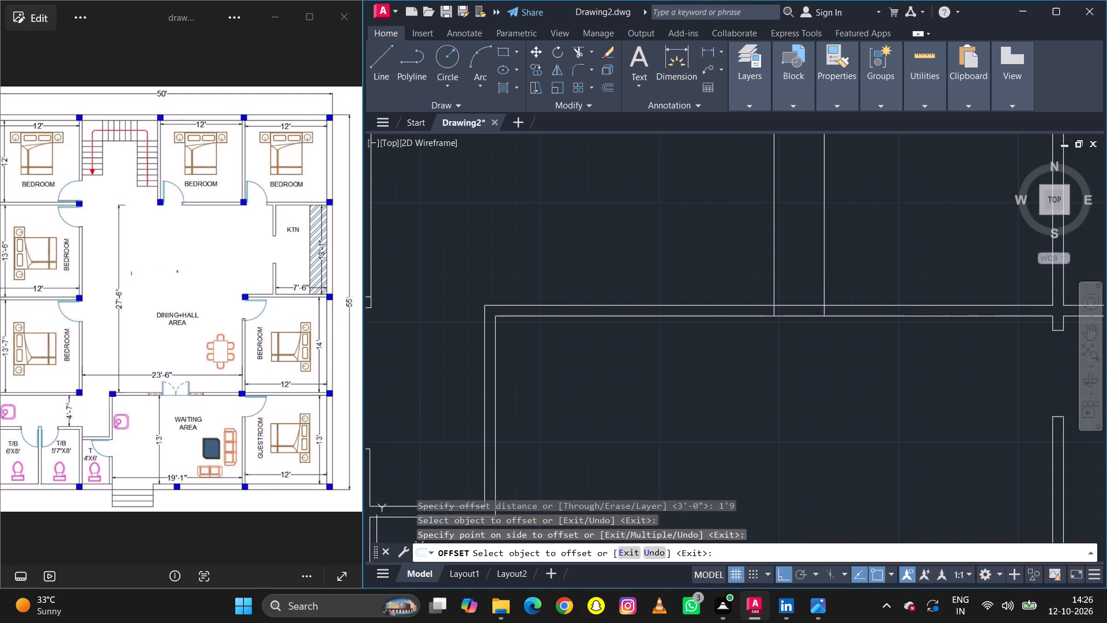
left_click(694, 297)
key("Escape")
Trim the waiting area's upper wall between the outer guide lines to cut the double-door opening, and clear the guide lines.
scroll(695, 307, "down", 1)
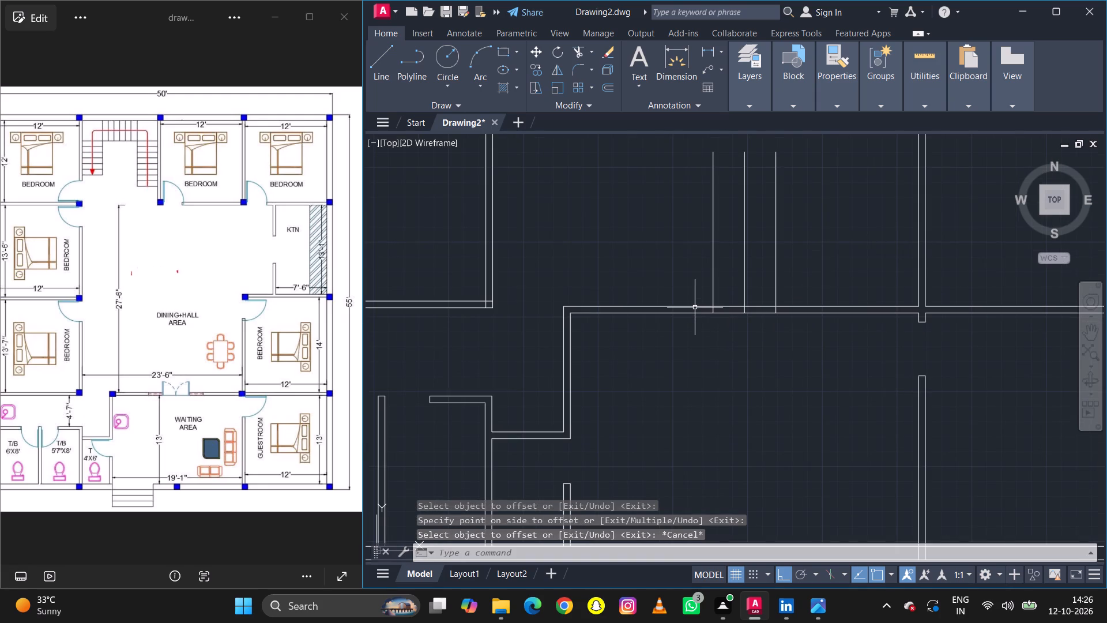
type("tr")
key("space")
left_click_drag(777, 272, 702, 269)
left_click_drag(710, 269, 768, 263)
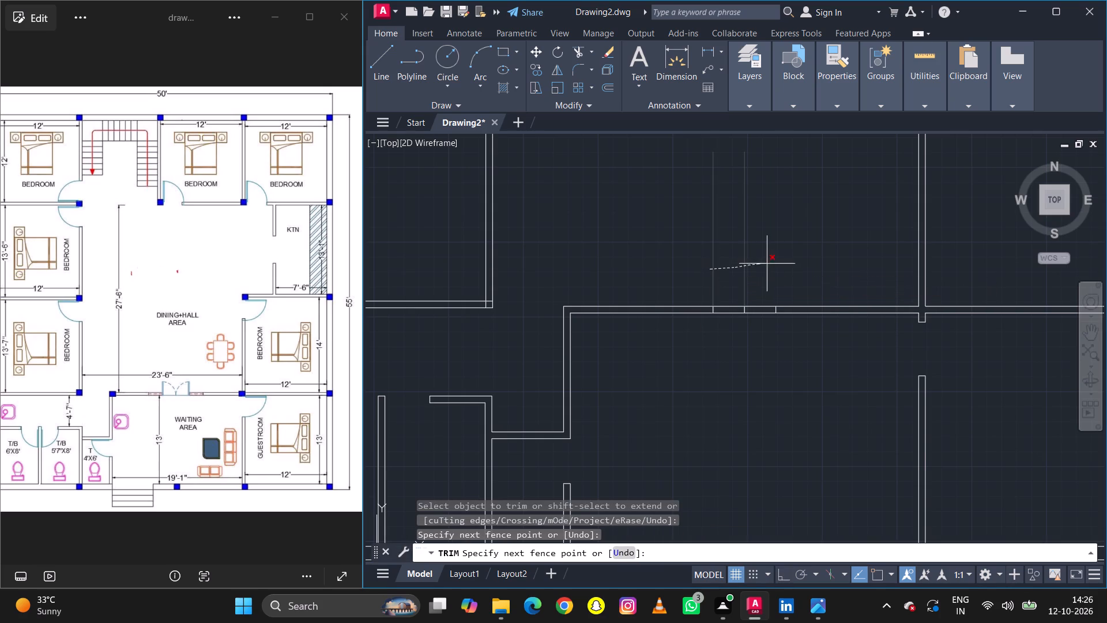
left_click_drag(768, 263, 750, 316)
left_click_drag(750, 316, 751, 310)
key("Escape")
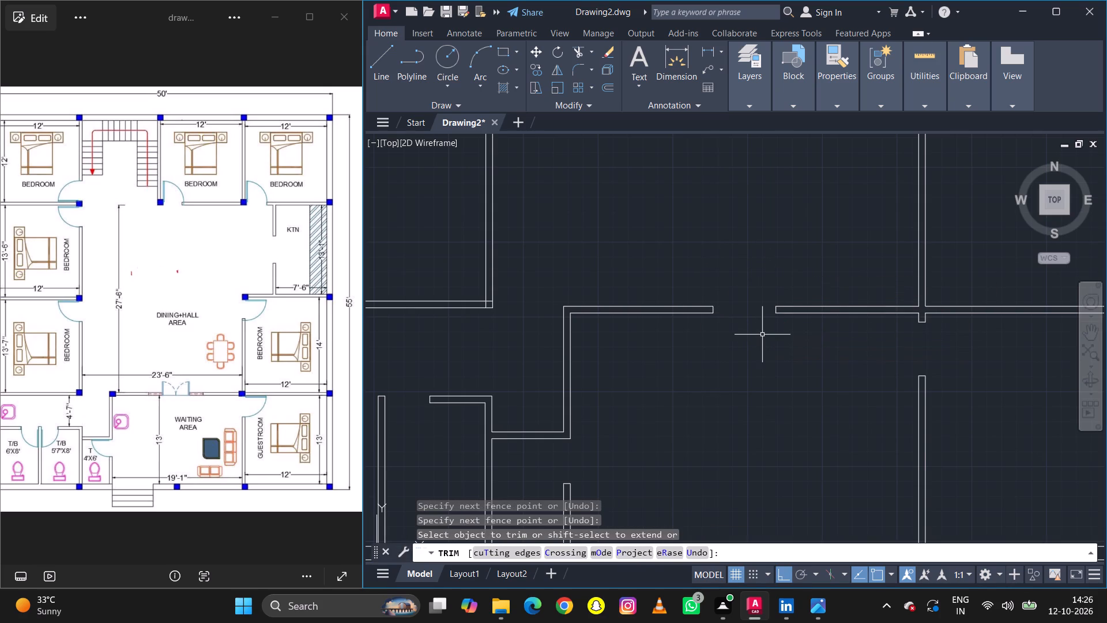
Check the double-door opening's width with a temporary linear dimension between its jambs, and erase that dimension.
key("d")
type("li")
key("space")
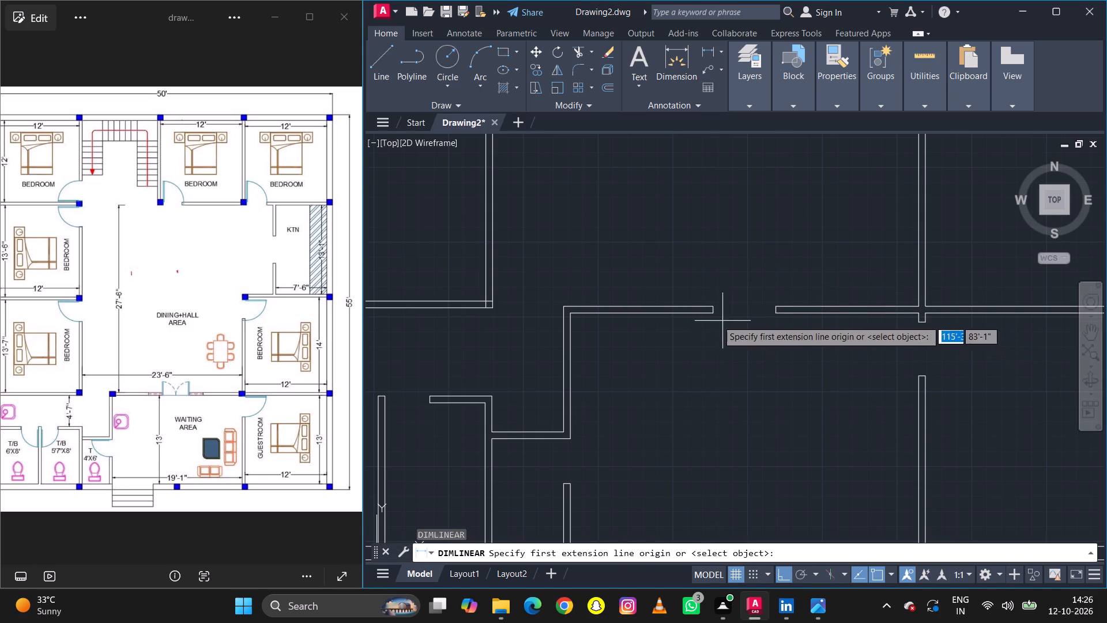
left_click(715, 314)
left_click(778, 313)
left_click(774, 335)
scroll(765, 343, "up", 2)
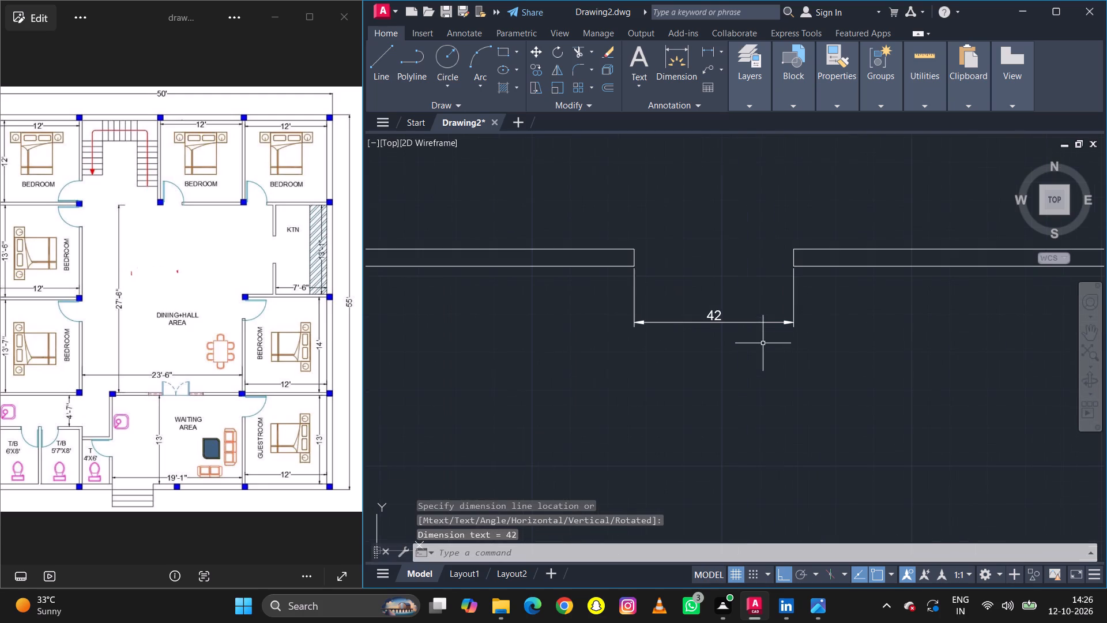
left_click(753, 324)
key("Delete")
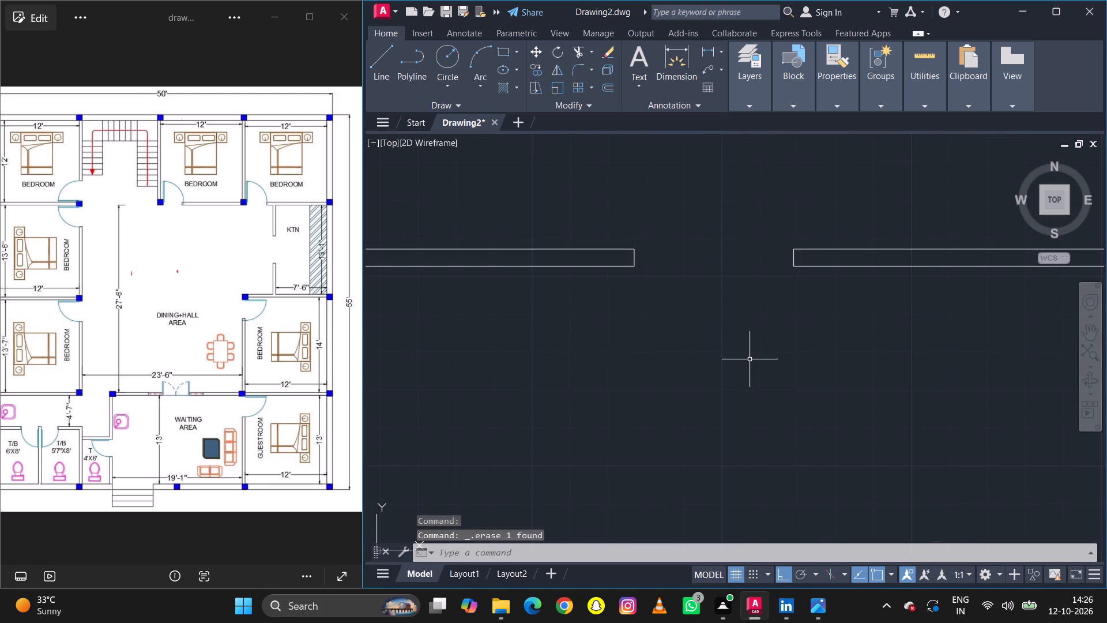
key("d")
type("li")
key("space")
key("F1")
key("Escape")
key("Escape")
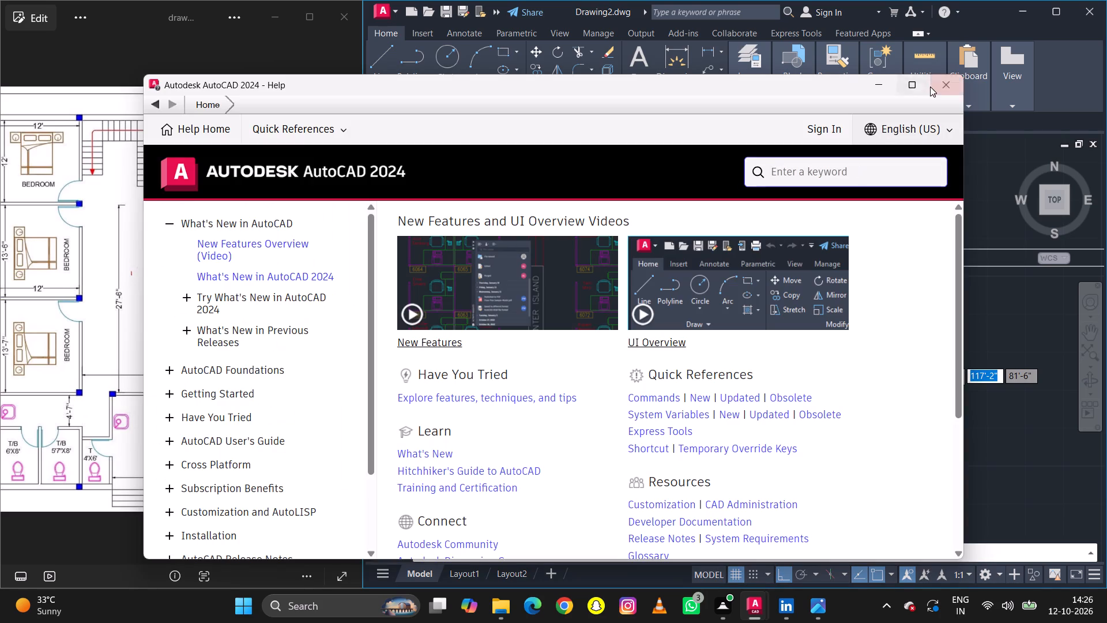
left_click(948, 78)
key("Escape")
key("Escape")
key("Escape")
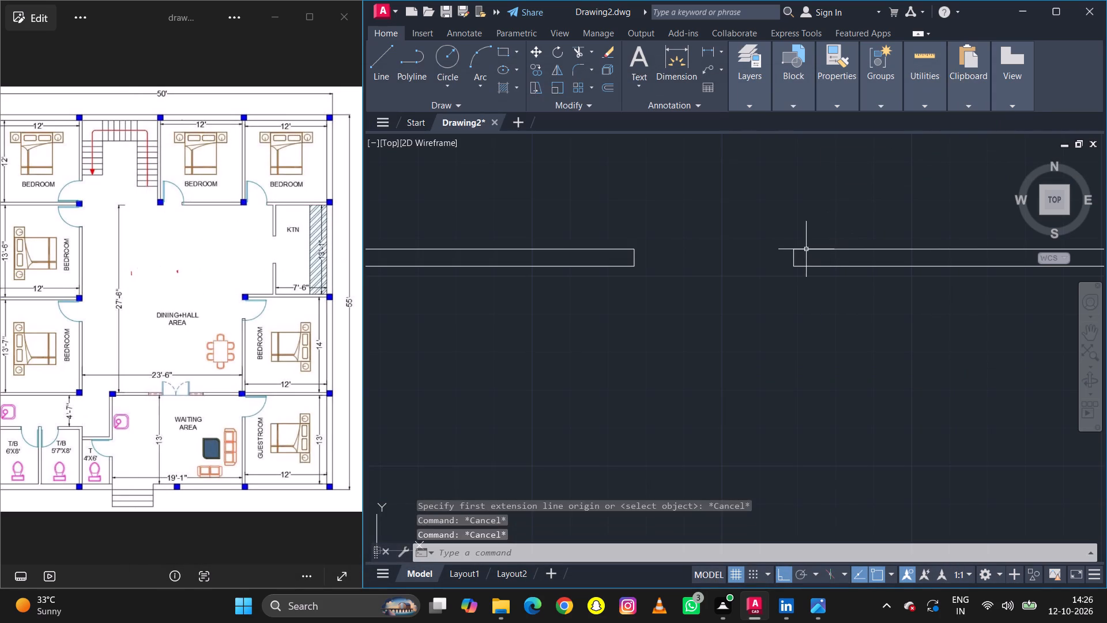
Modify the ISO-25 dimension style to use Architectural primary units with 0'-0" precision.
key("d")
key("space")
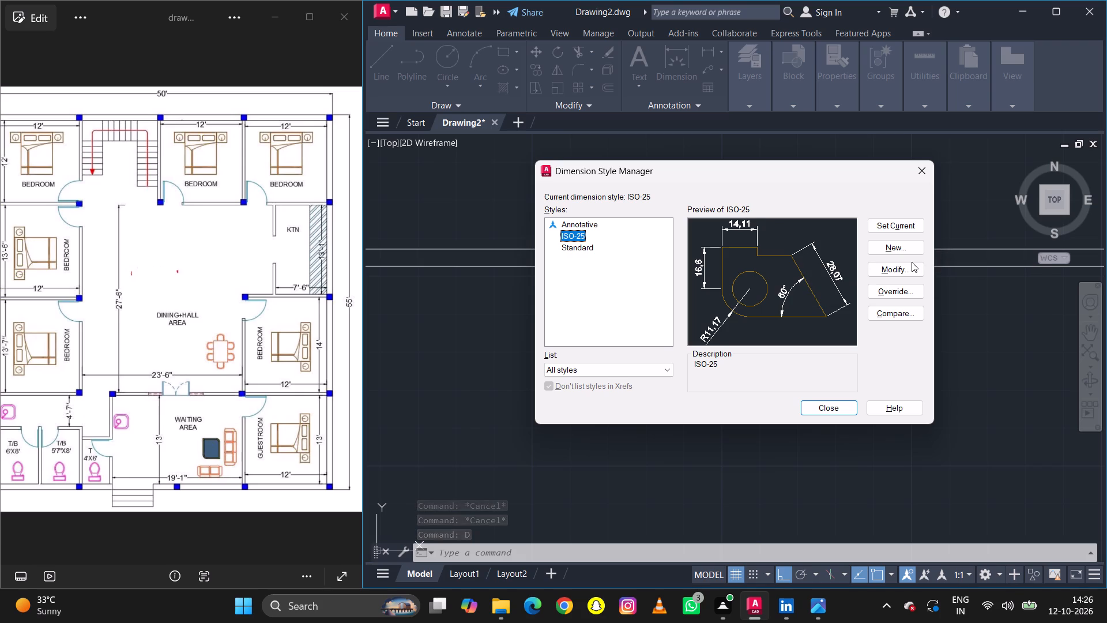
left_click(909, 265)
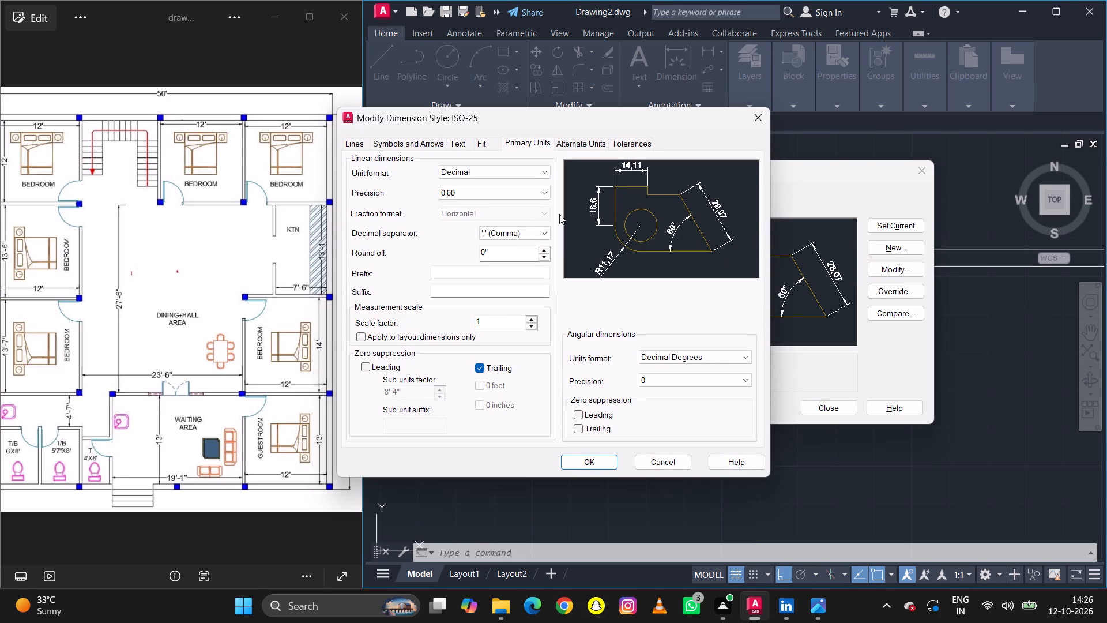
left_click(521, 174)
left_click(519, 184)
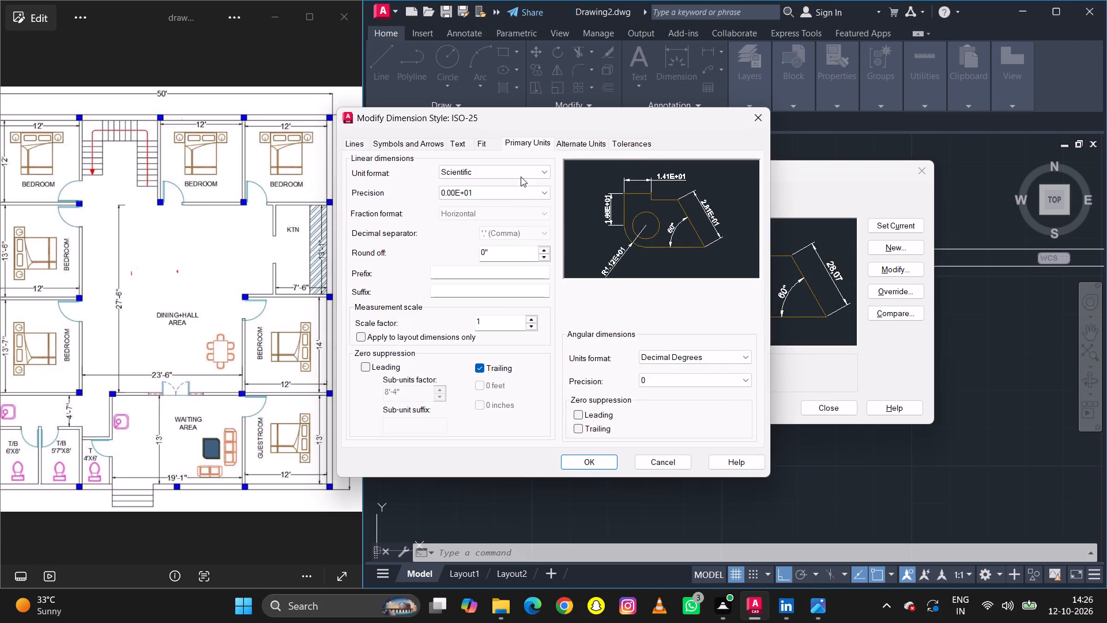
left_click(522, 171)
left_click(525, 208)
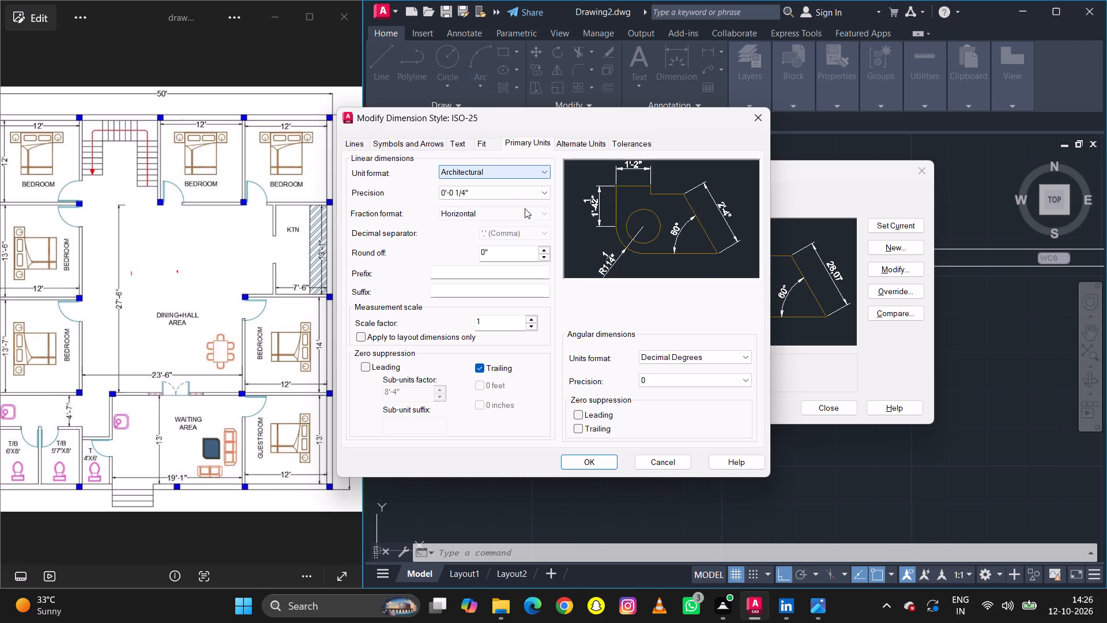
left_click(522, 197)
left_click(522, 207)
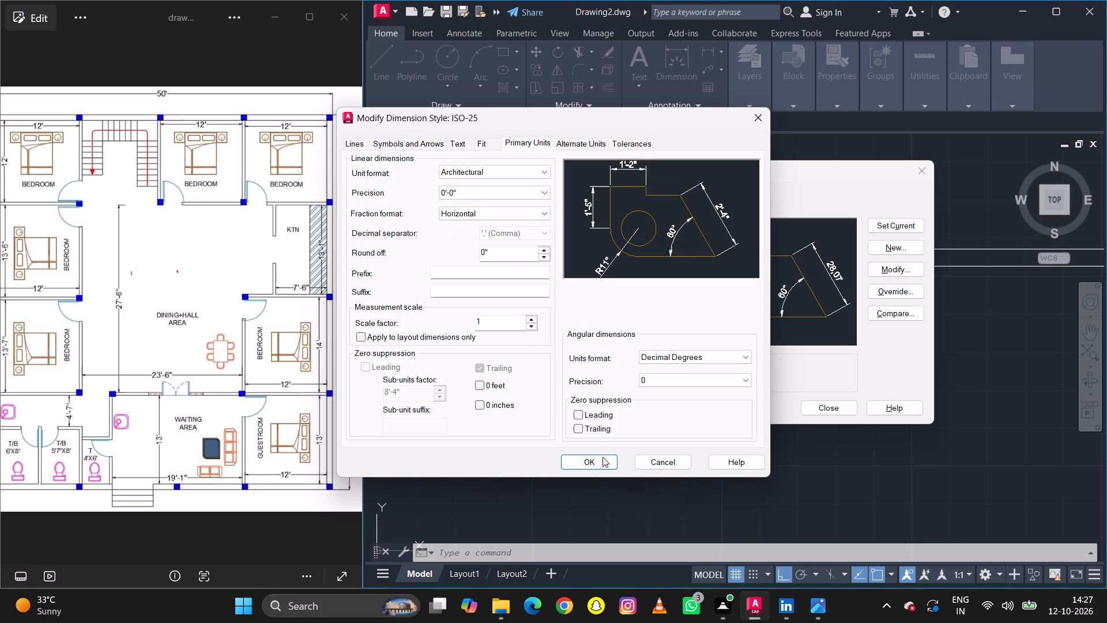
left_click(601, 460)
left_click(835, 407)
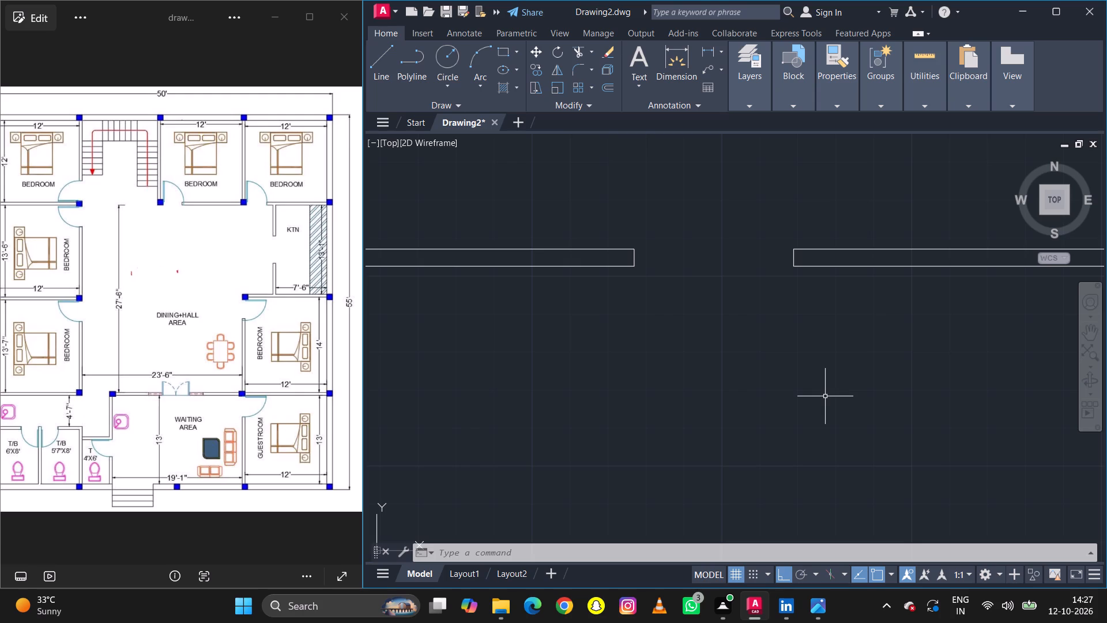
Dimension the double-door opening between its jambs again to check the width in feet and inches, and erase the dimension.
scroll(820, 323, "down", 1)
scroll(820, 323, "up", 1)
scroll(819, 323, "down", 4)
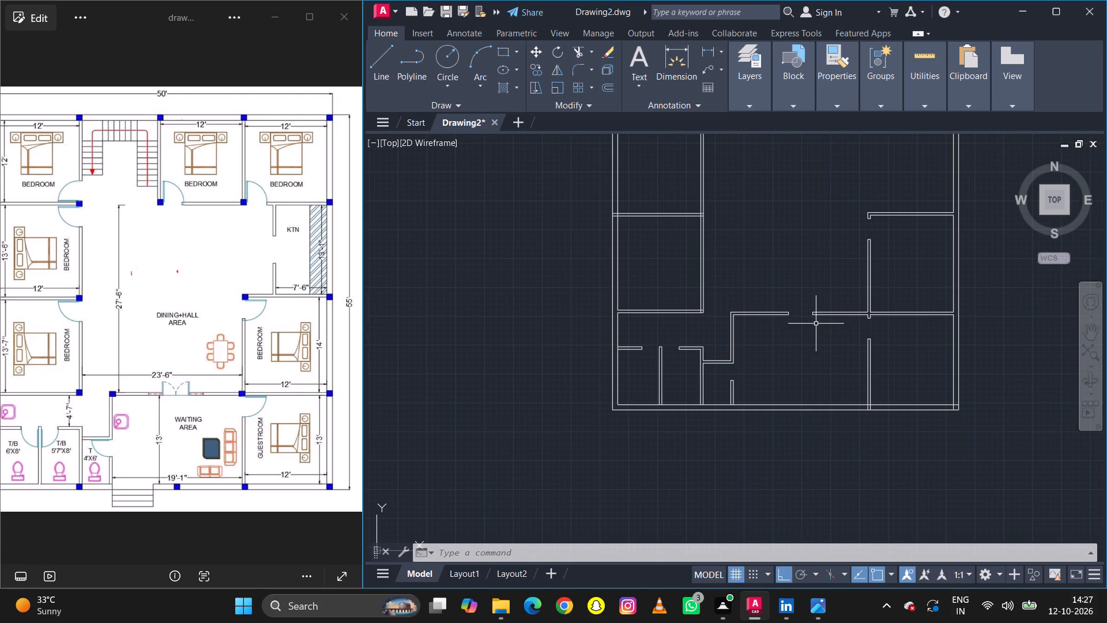
key("Escape")
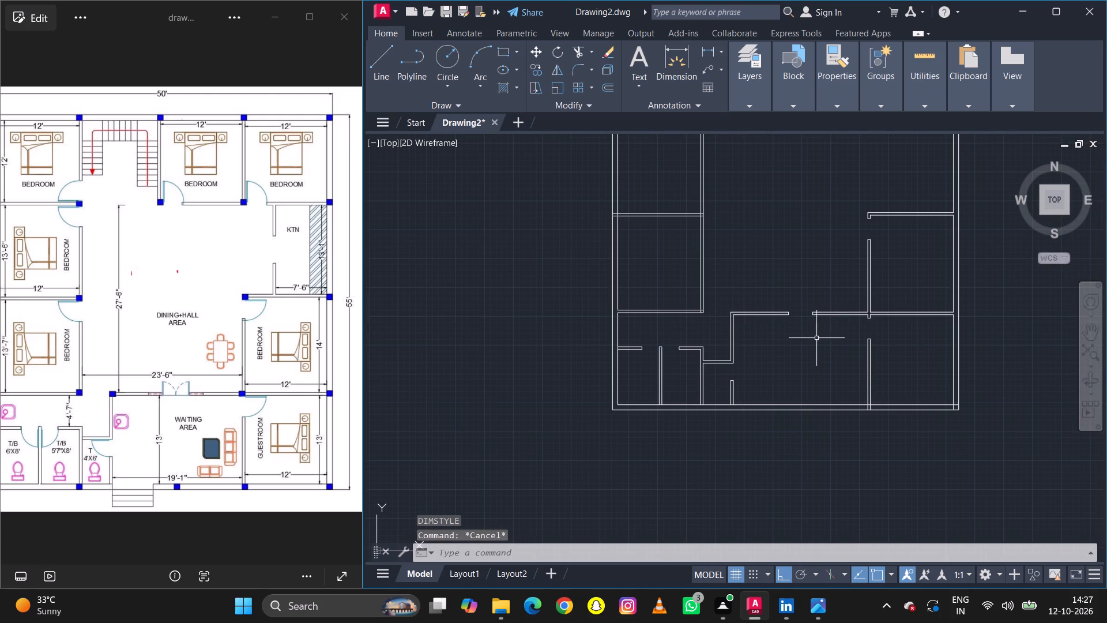
key("d")
type("li")
key("space")
scroll(777, 306, "up", 2)
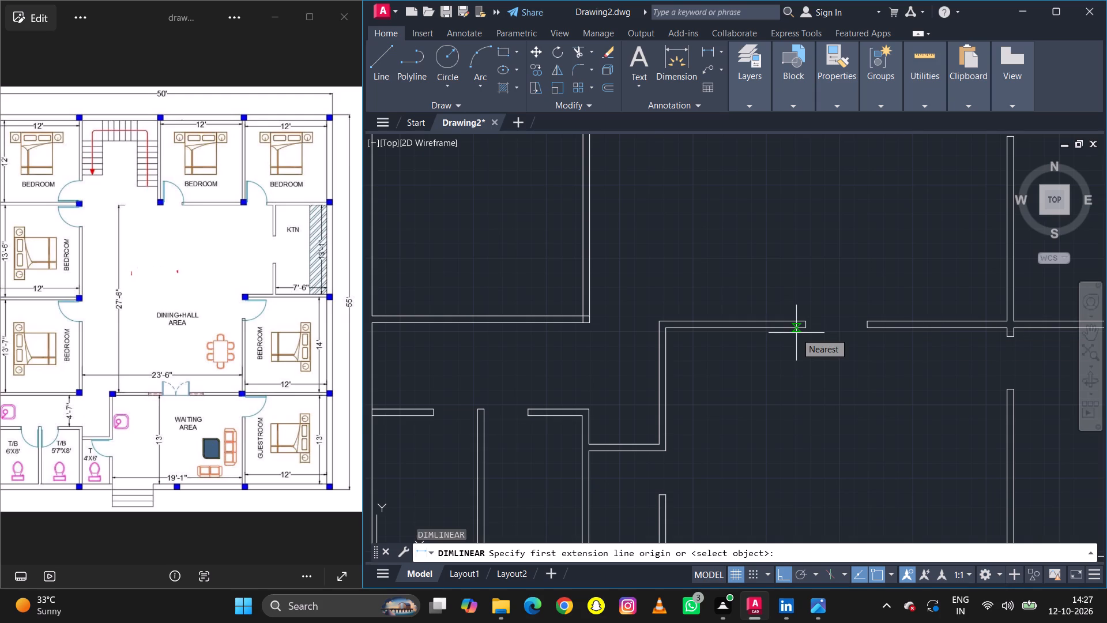
scroll(801, 332, "up", 3)
left_click(809, 324)
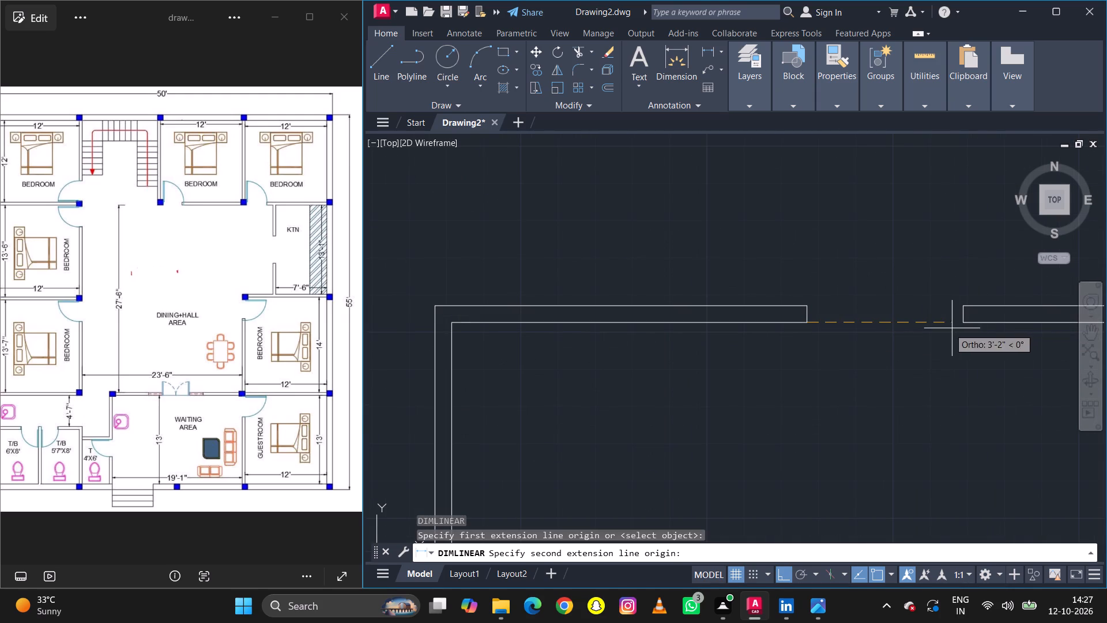
left_click(960, 323)
left_click(946, 344)
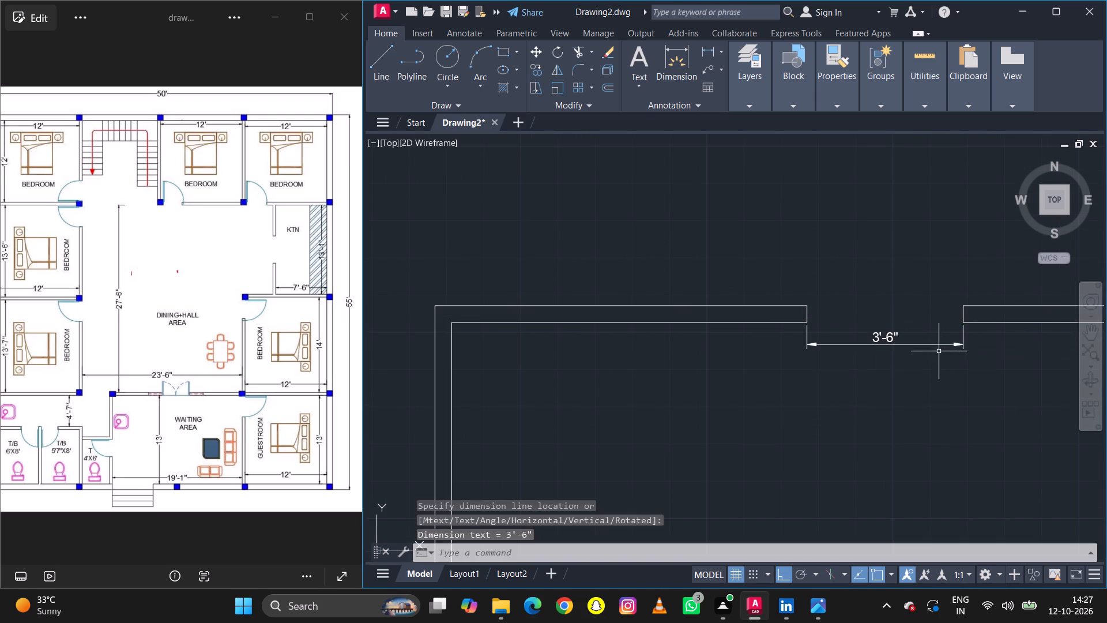
left_click(939, 346)
key("Delete")
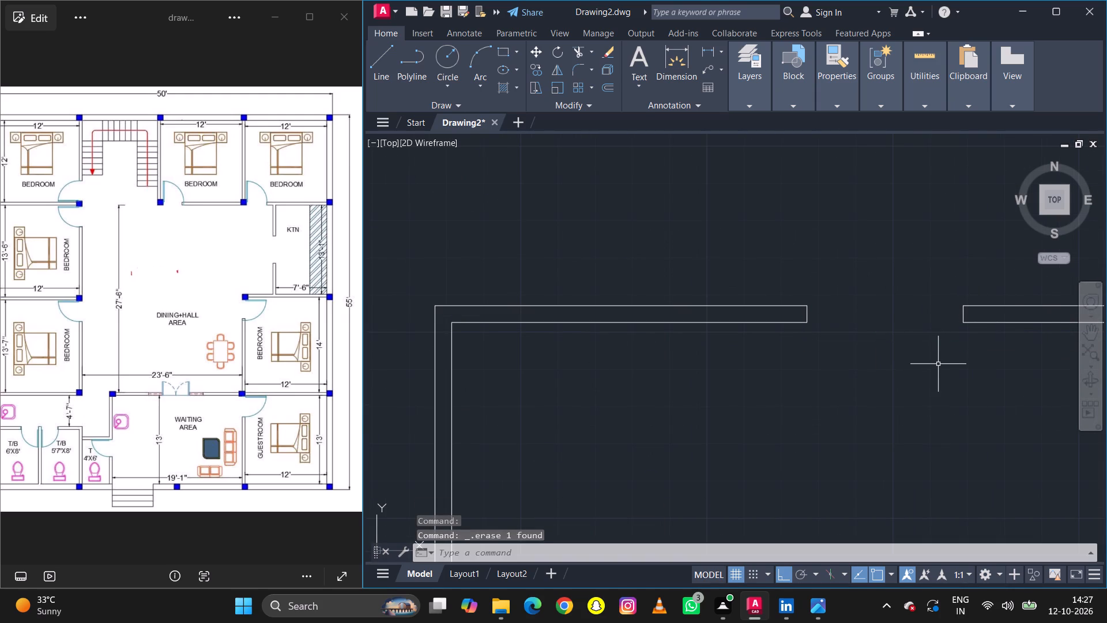
Offset both jamb lines of the double-door opening 3" outward into the adjoining wall pieces.
type("o")
key("space")
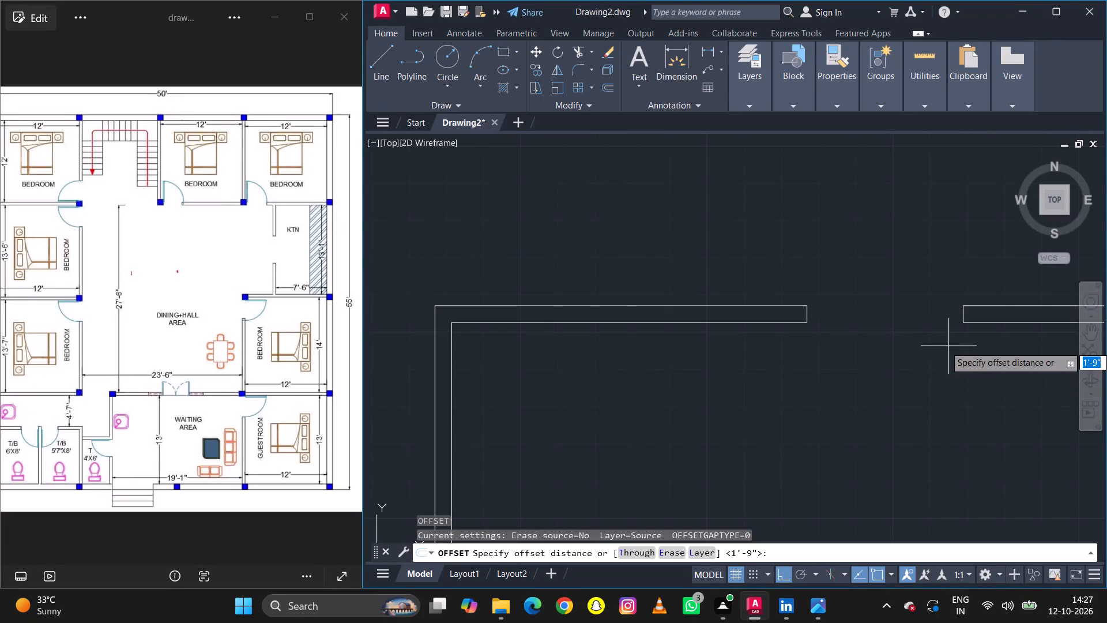
type("3")
key("space")
left_click(963, 314)
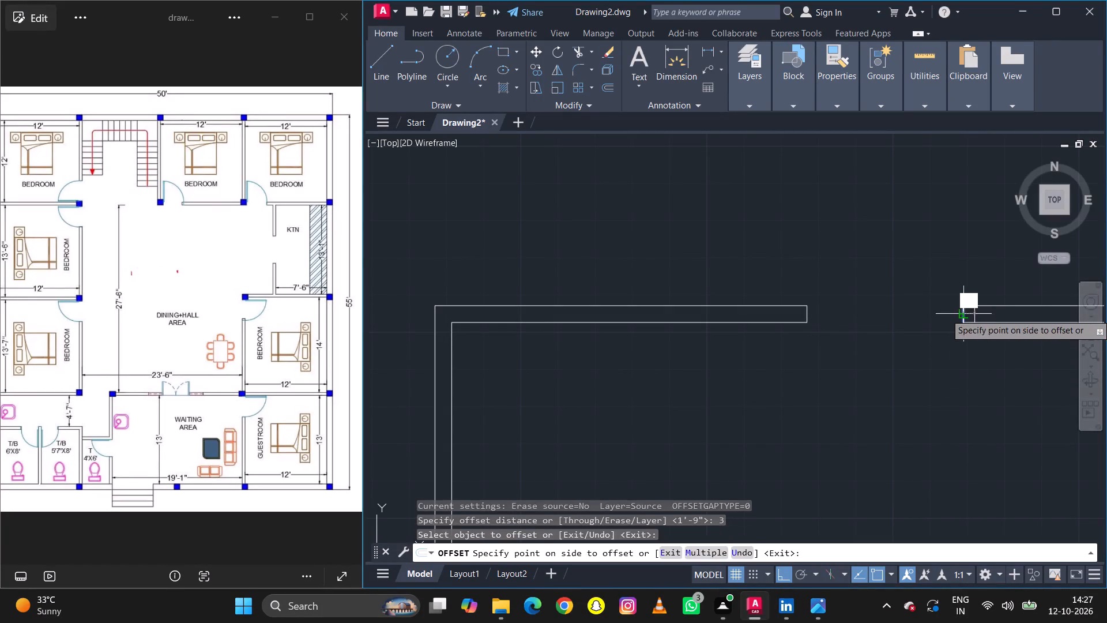
left_click(983, 314)
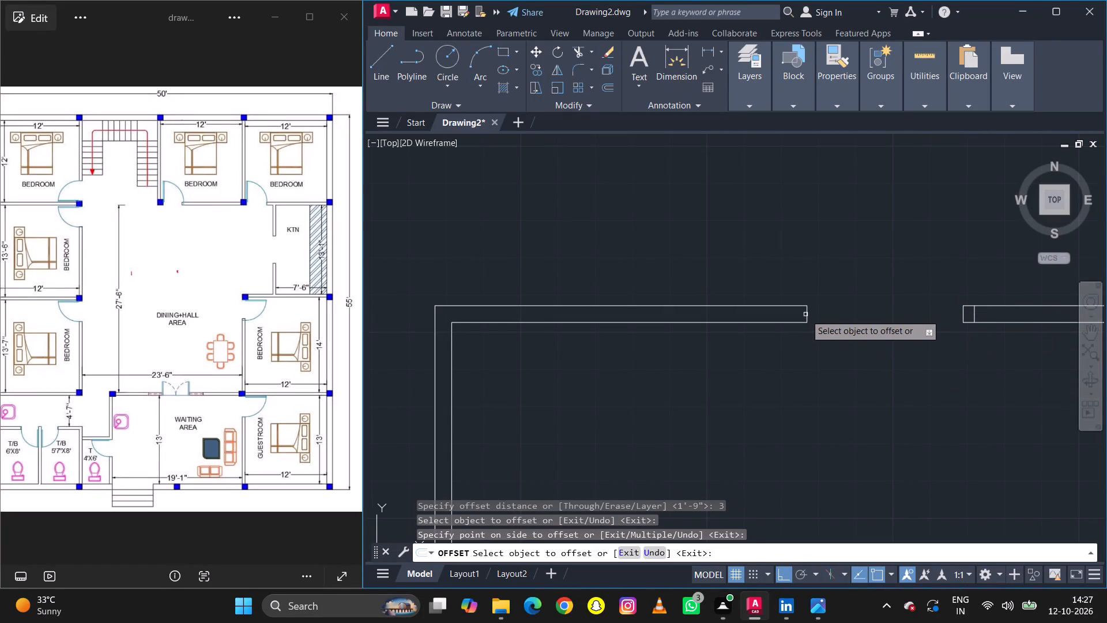
left_click(809, 314)
left_click(792, 314)
key("Escape")
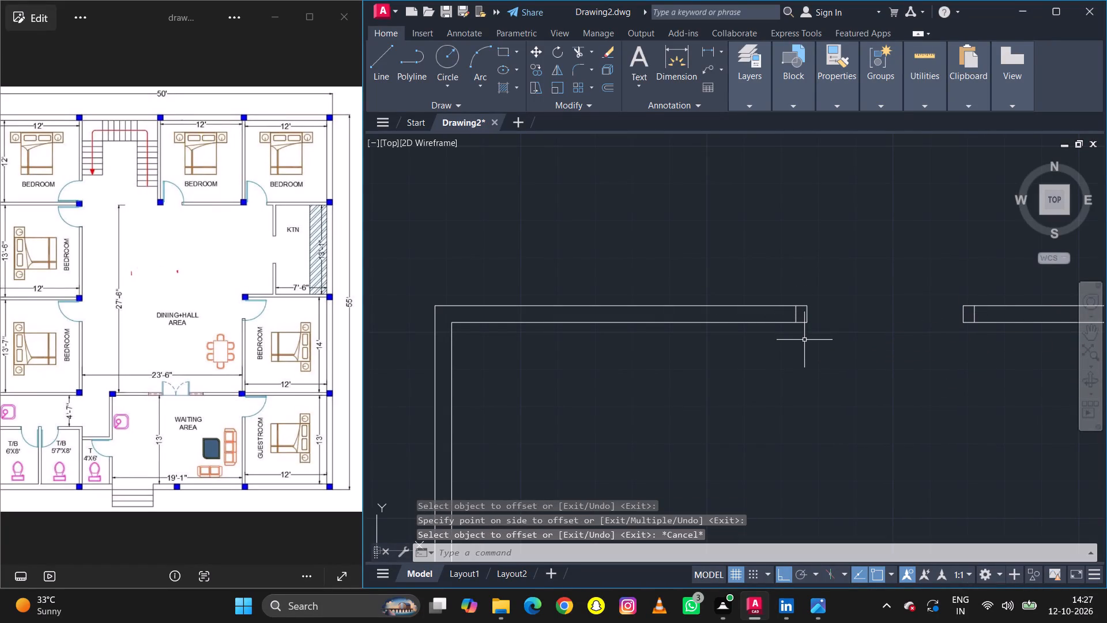
Trim away the 3" wall ends and old jamb lines on both sides to widen the double-door opening.
type("tr")
key("space")
scroll(804, 340, "up", 3)
left_click_drag(807, 325, 823, 245)
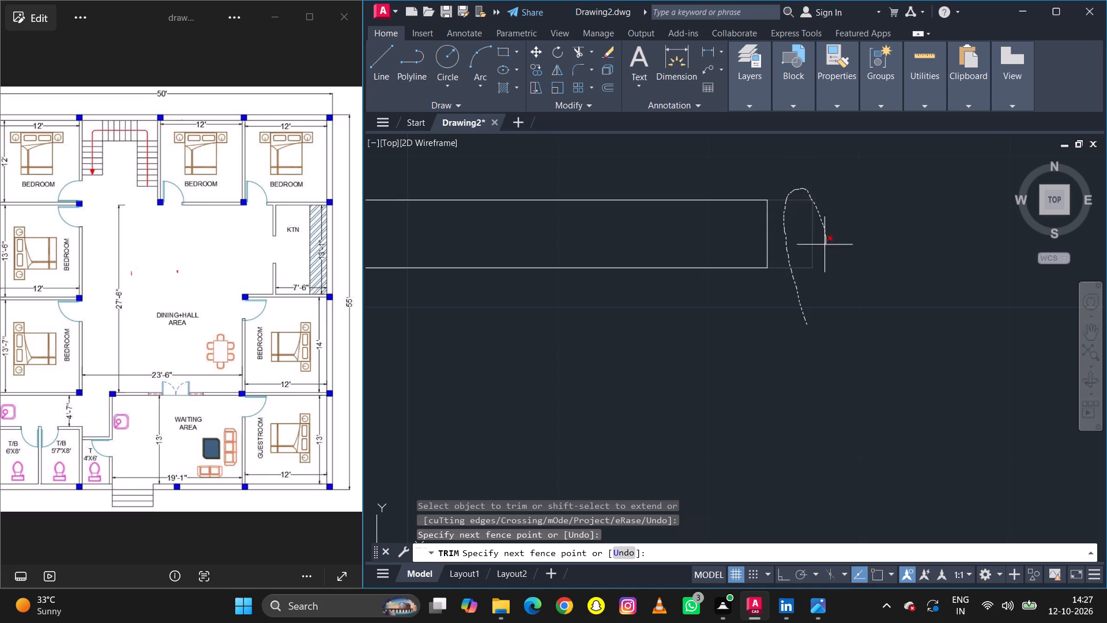
left_click_drag(823, 245, 812, 245)
scroll(814, 286, "down", 2)
scroll(953, 311, "down", 2)
scroll(1017, 292, "up", 2)
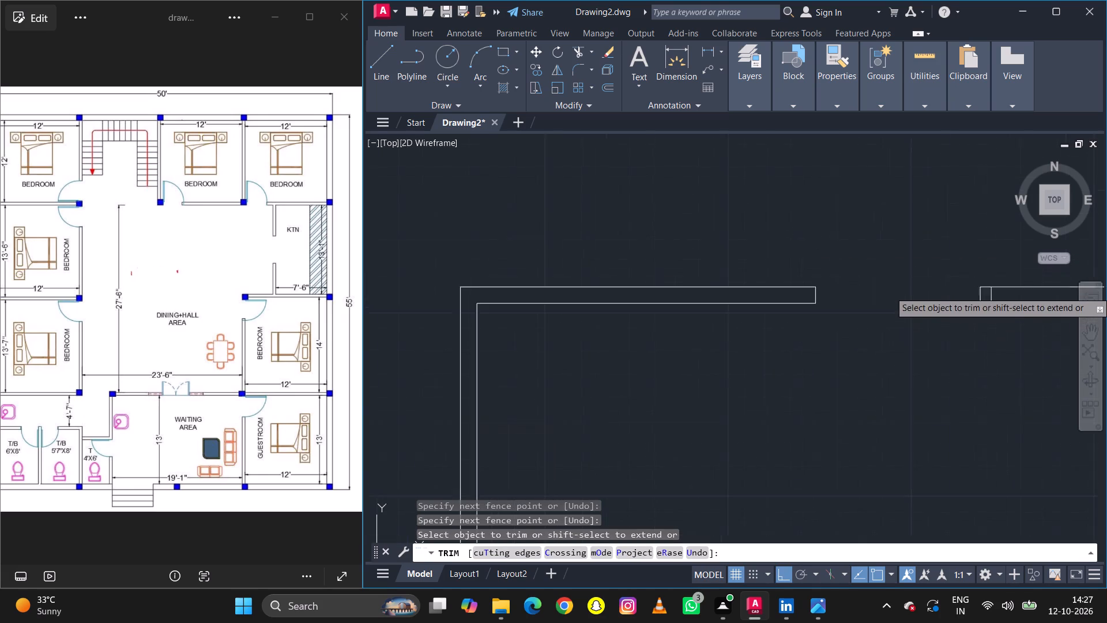
left_click(967, 272)
left_click(952, 299)
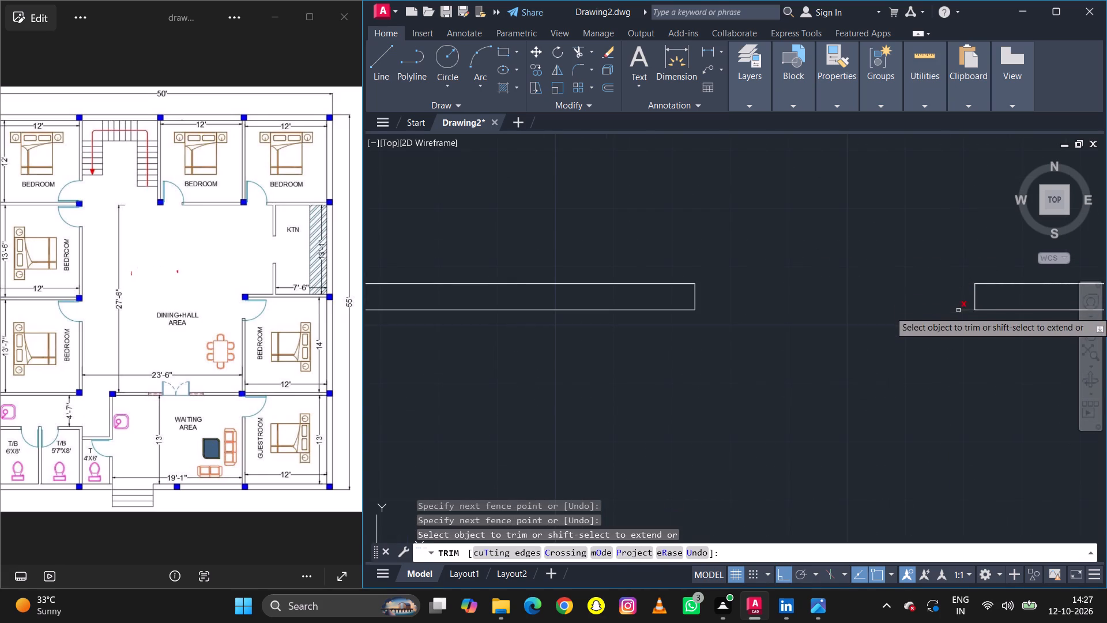
left_click(965, 311)
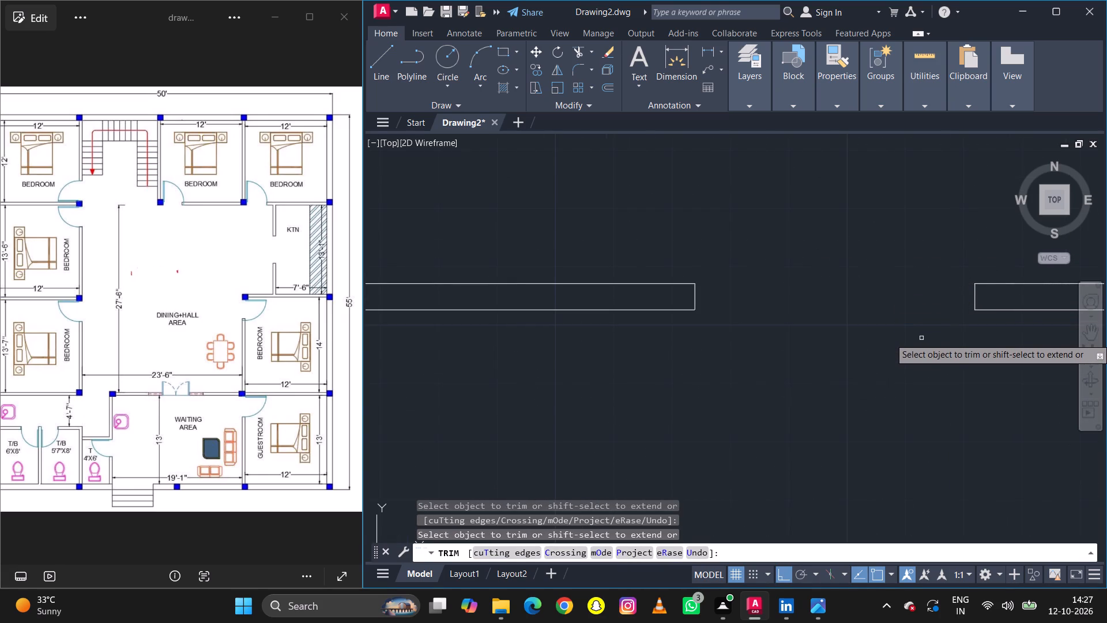
scroll(876, 346, "down", 4)
right_click(877, 355)
left_click(903, 367)
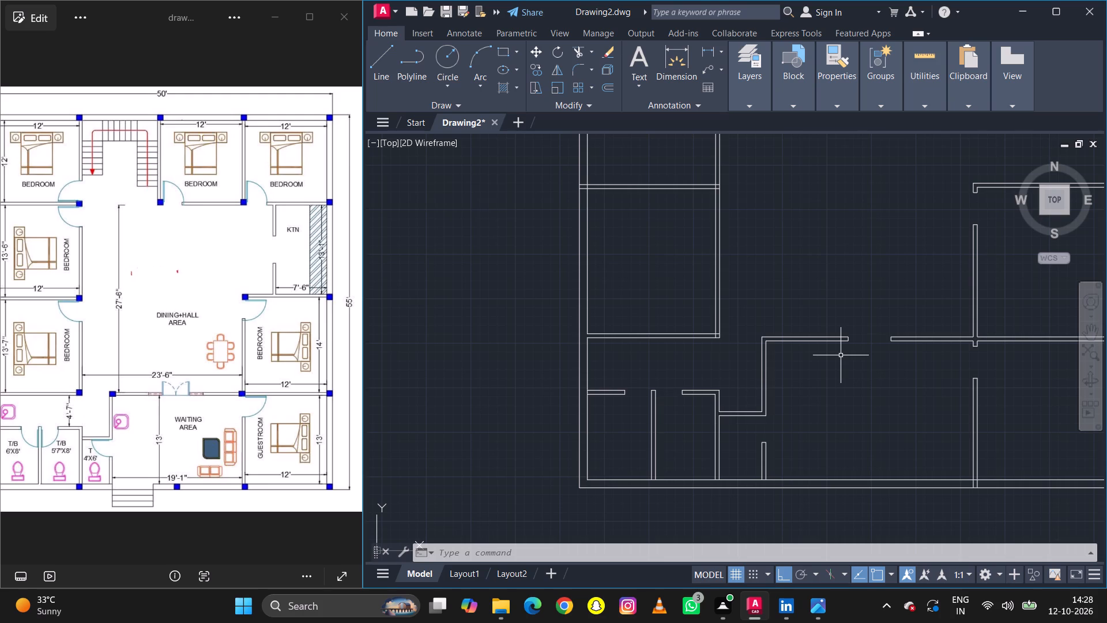
Offset the lower lines of the west bedrooms' upper and middle horizontal partitions 6" downward.
scroll(841, 355, "down", 3)
scroll(818, 339, "up", 1)
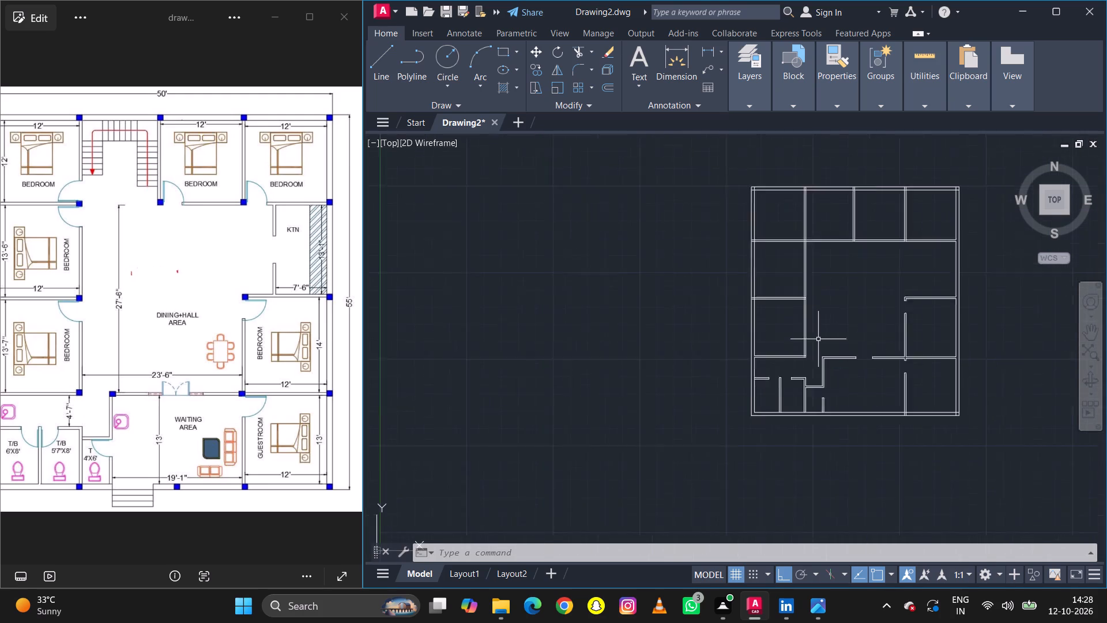
scroll(818, 339, "up", 1)
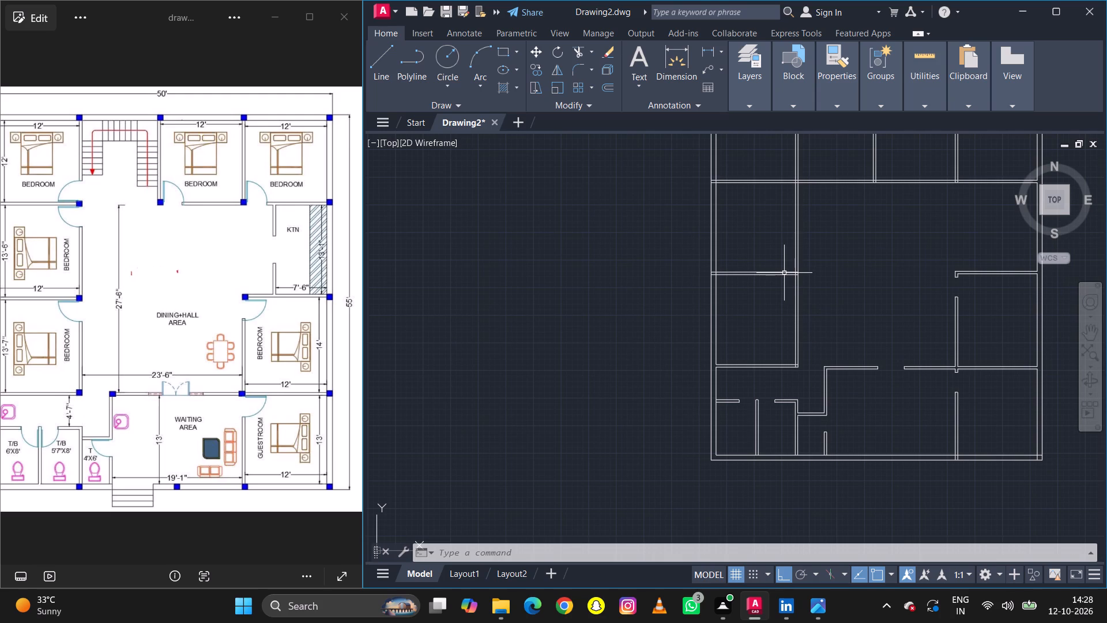
type("o")
key("space")
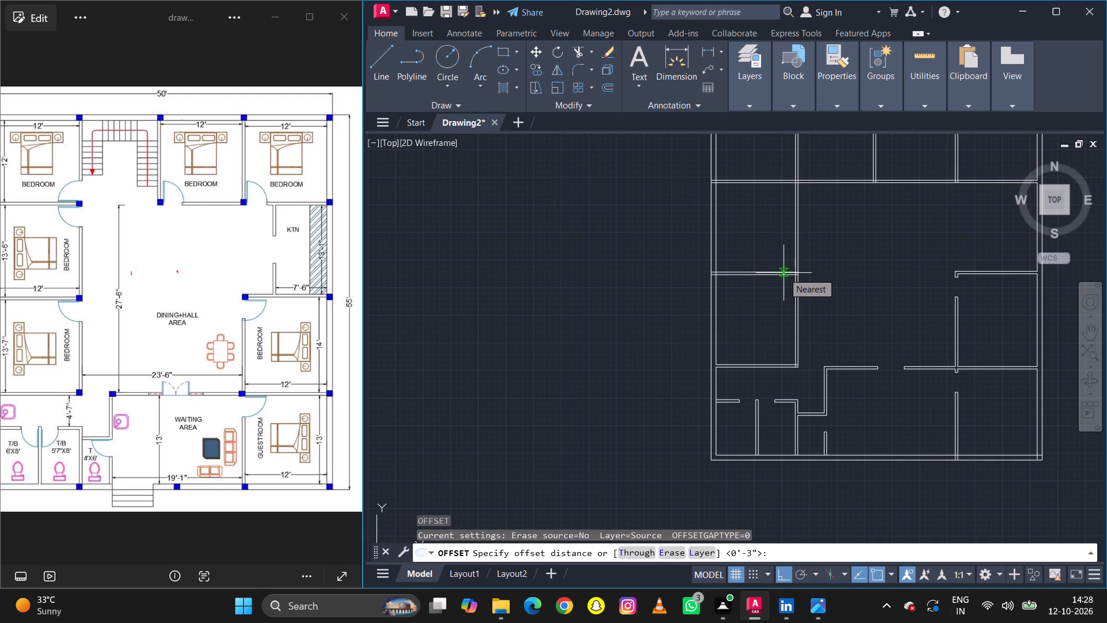
type("6")
key("space")
scroll(782, 262, "up", 2)
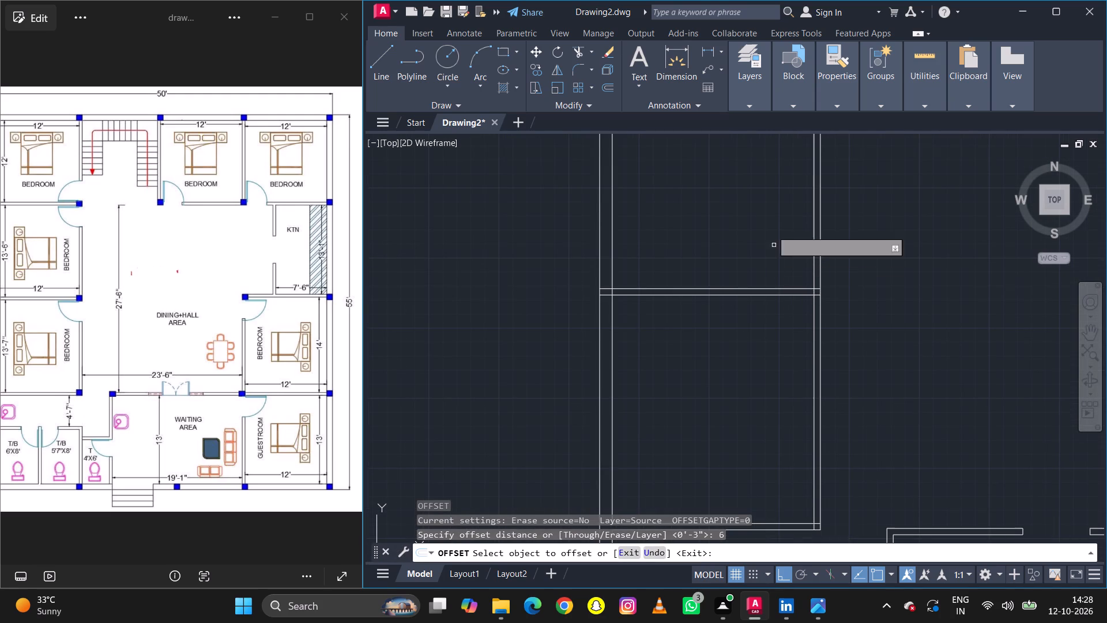
scroll(780, 293, "down", 3)
scroll(784, 249, "up", 1)
left_click(777, 236)
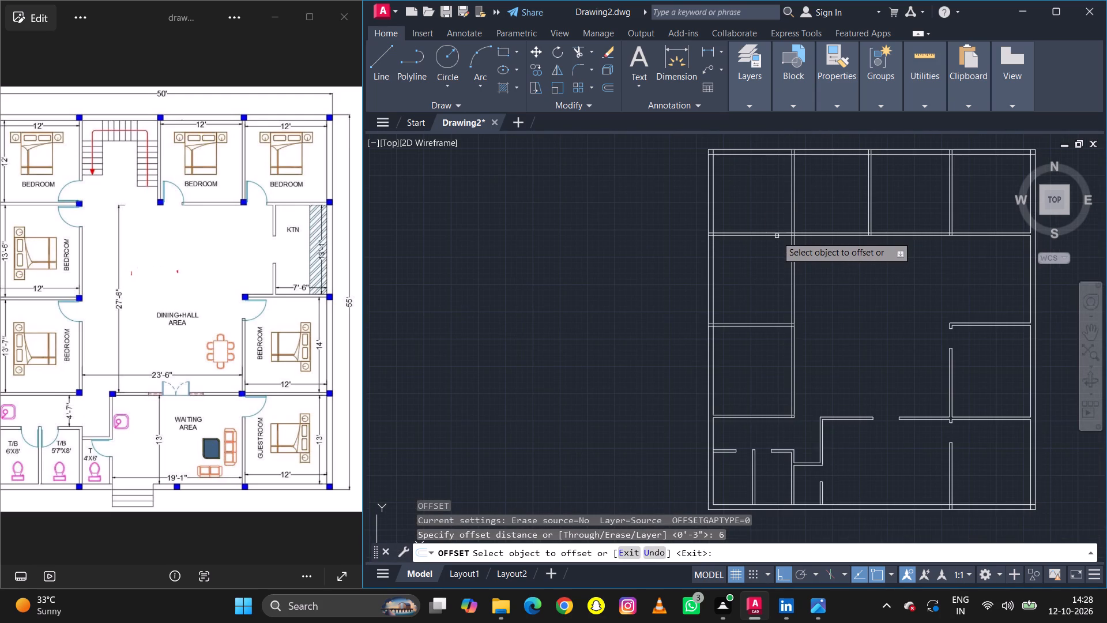
left_click(777, 249)
left_click(773, 325)
left_click(768, 351)
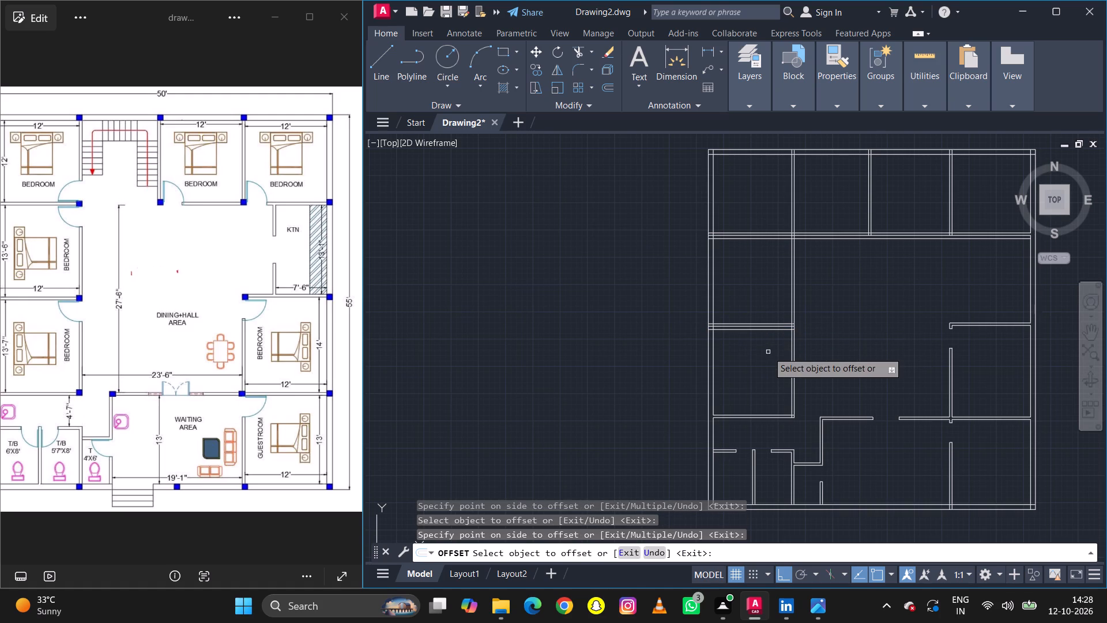
key("space")
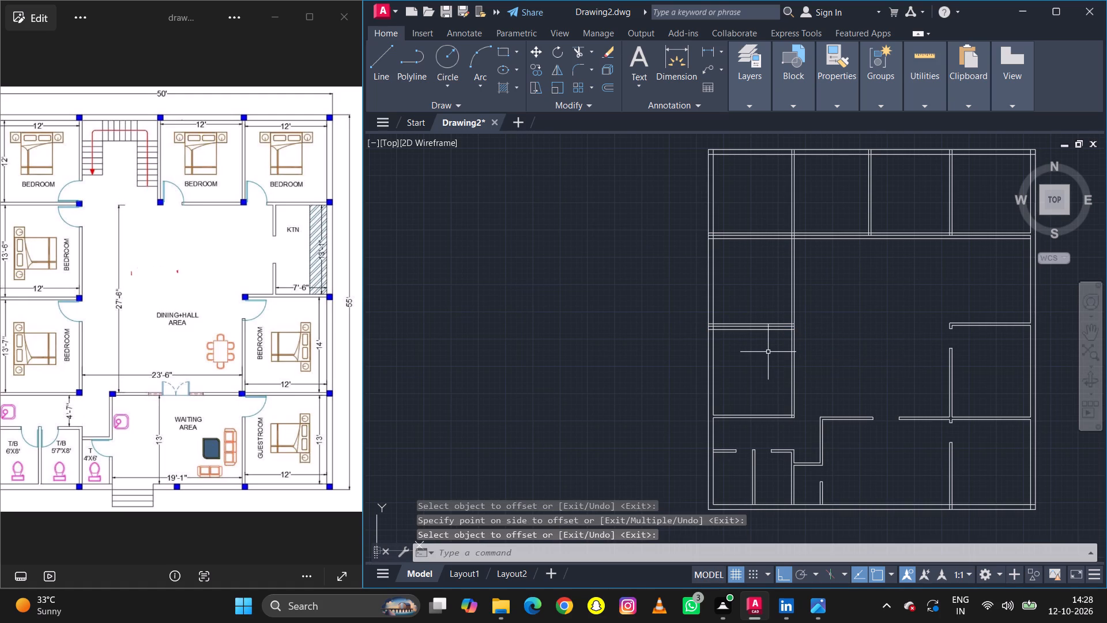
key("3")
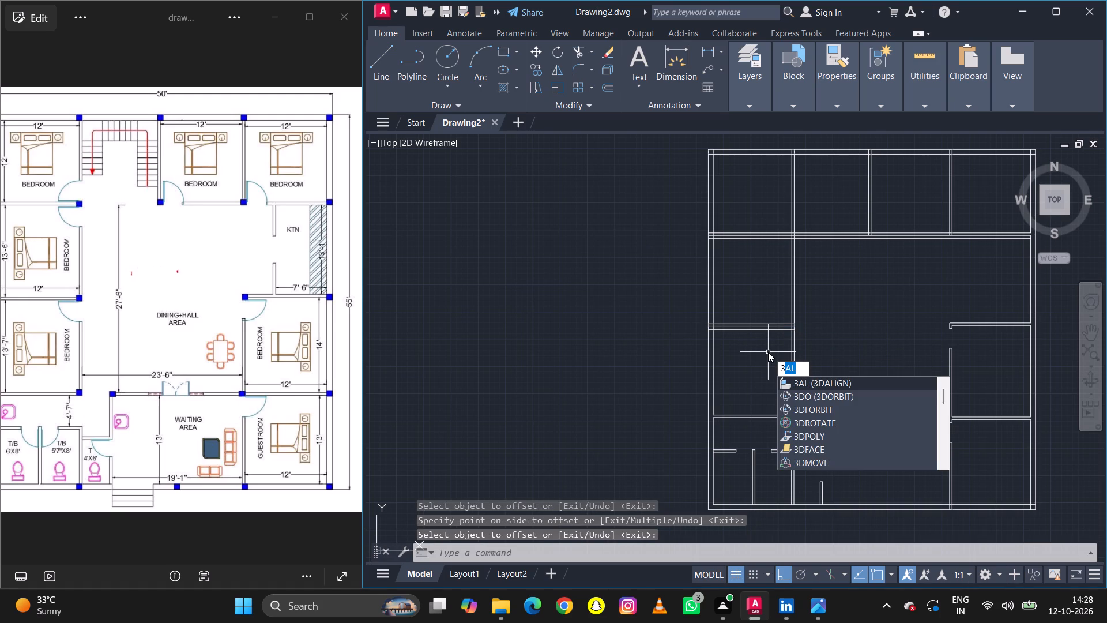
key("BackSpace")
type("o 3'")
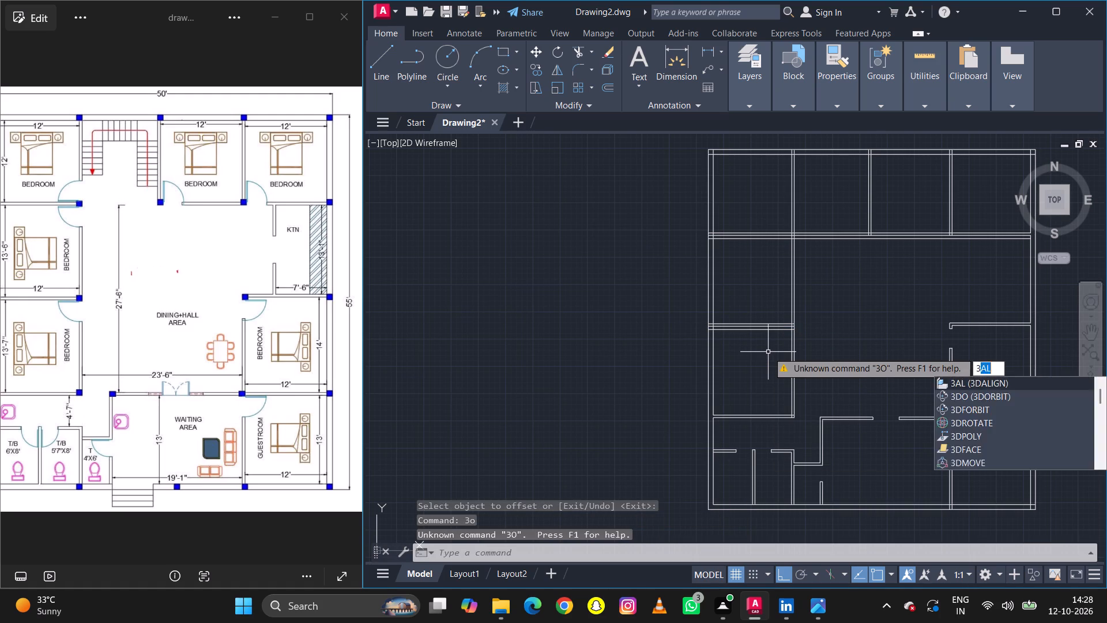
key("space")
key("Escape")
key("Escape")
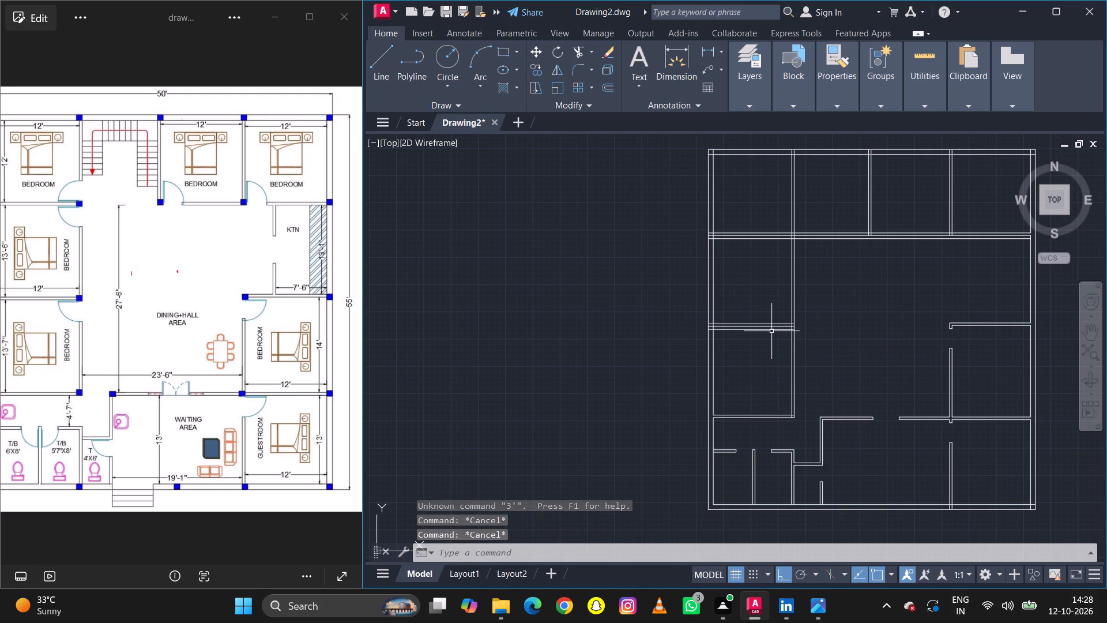
Offset each of the two 6" jamb lines 3' downward to mark the door widths of the middle and lower west bedrooms.
key("o")
key("space")
type("3'")
key("space")
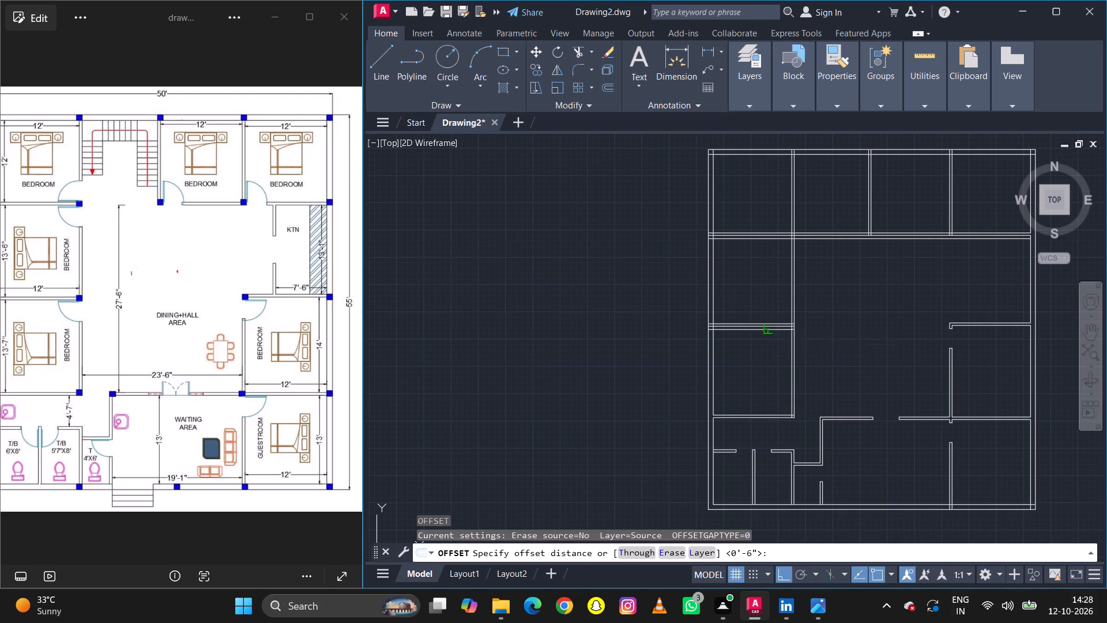
left_click(771, 331)
left_click(770, 350)
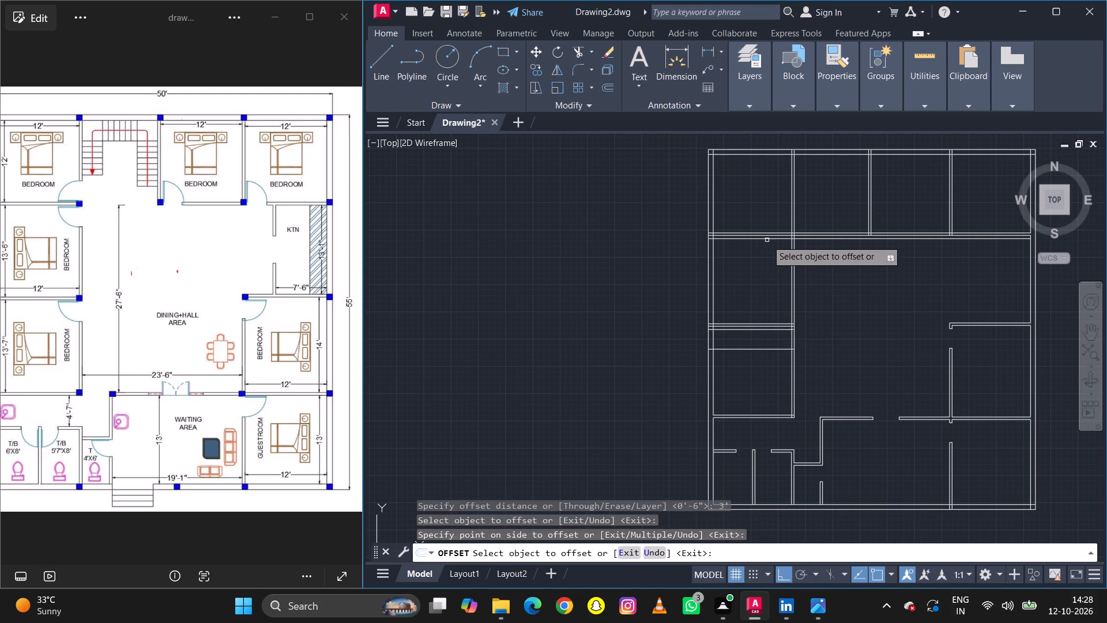
left_click(767, 239)
left_click(767, 267)
key("Escape")
Trim the wall between the jamb lines of the lower west bedroom and remove the leftover offset lines to form its door opening.
scroll(774, 372, "up", 4)
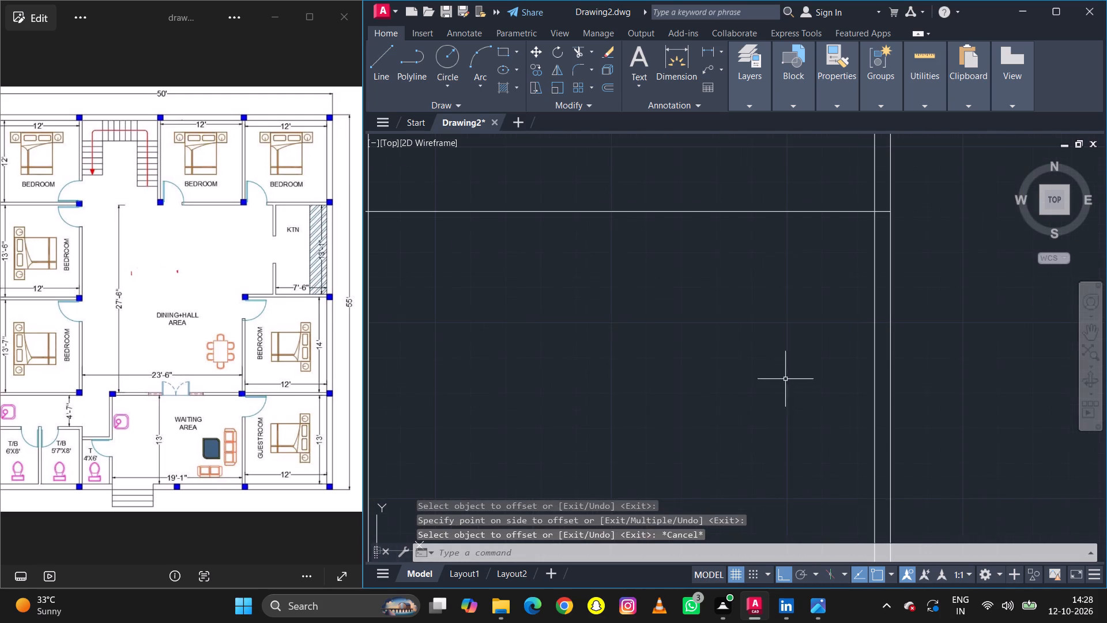
scroll(793, 365, "down", 2)
scroll(845, 277, "up", 2)
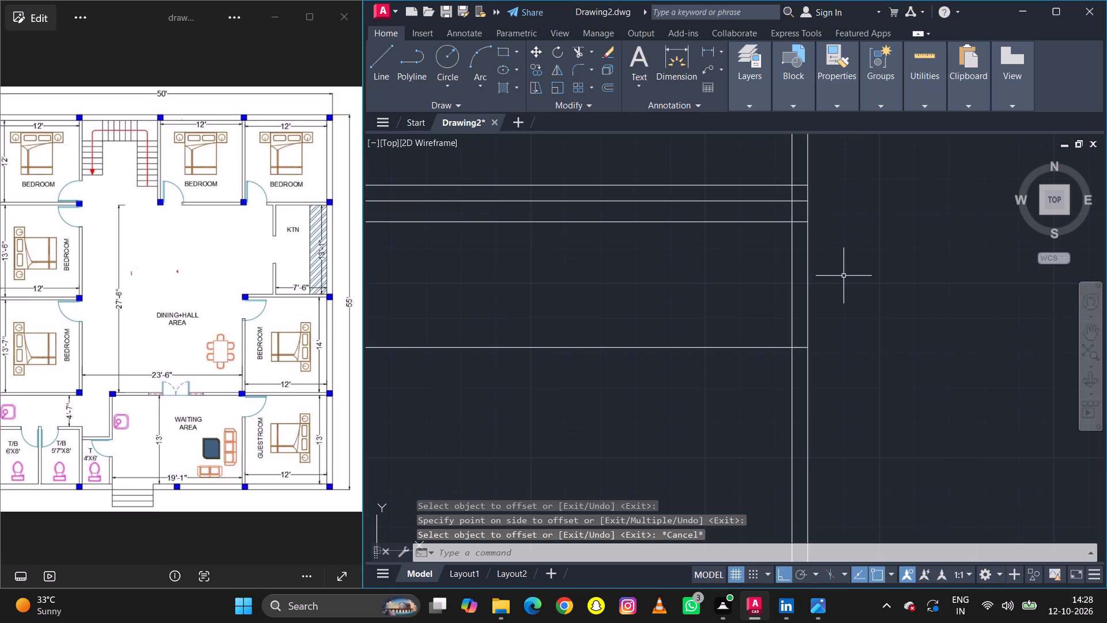
key("t")
key("r")
key("space")
left_click_drag(841, 280, 702, 237)
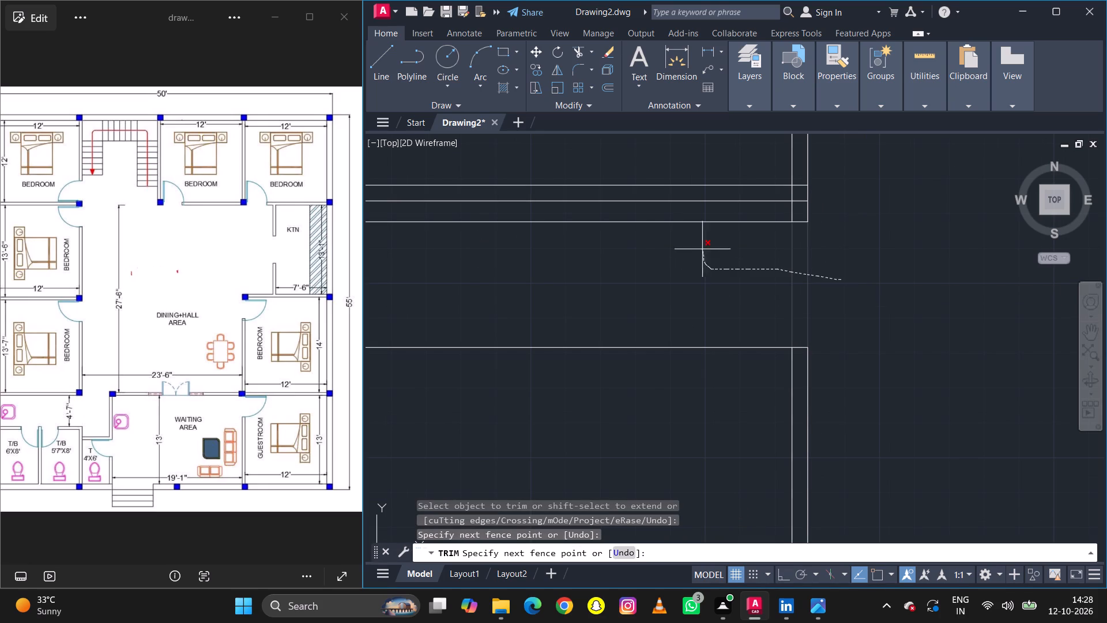
left_click_drag(702, 237, 714, 367)
scroll(680, 400, "down", 4)
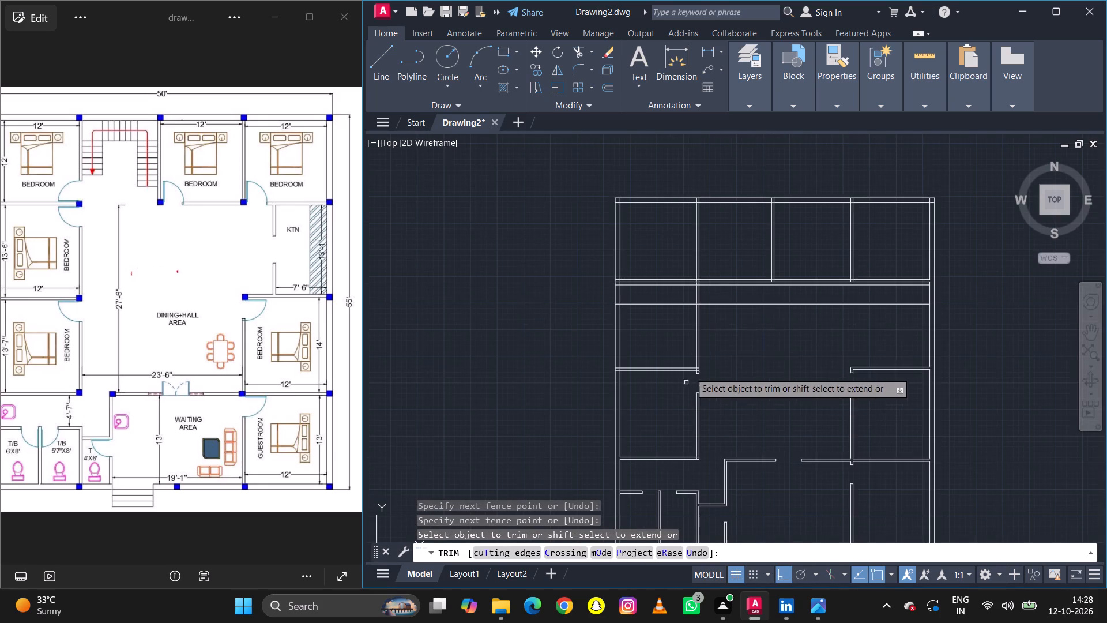
Trim the wall between the jamb lines of the middle west bedroom and remove the excess offset lines on both sides to form its door opening.
scroll(687, 307, "up", 4)
left_click_drag(683, 317, 692, 174)
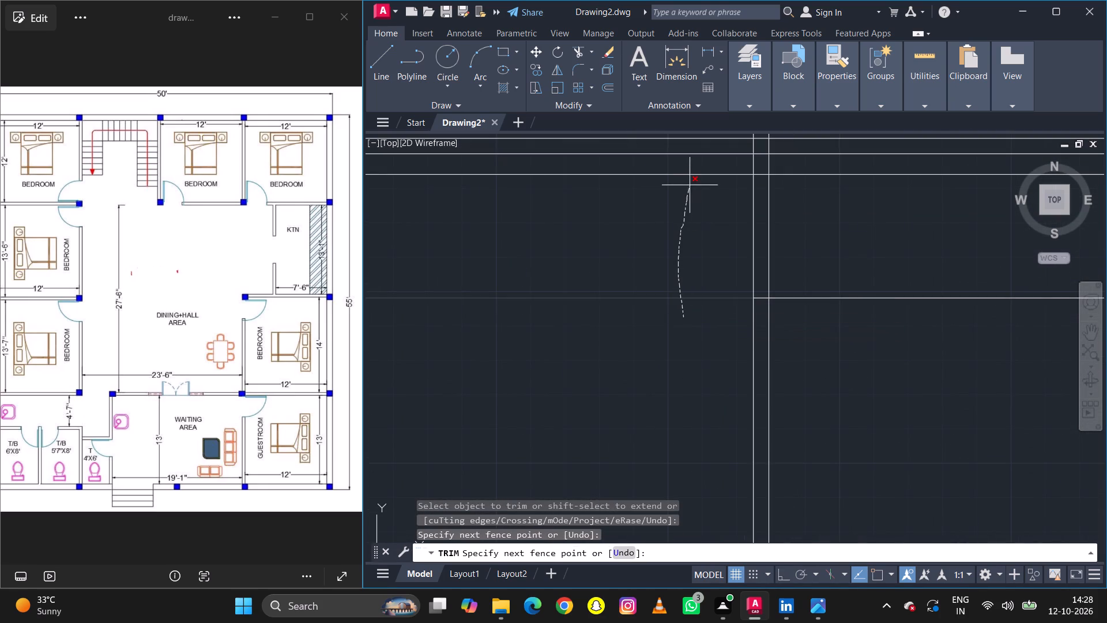
left_click_drag(692, 174, 845, 308)
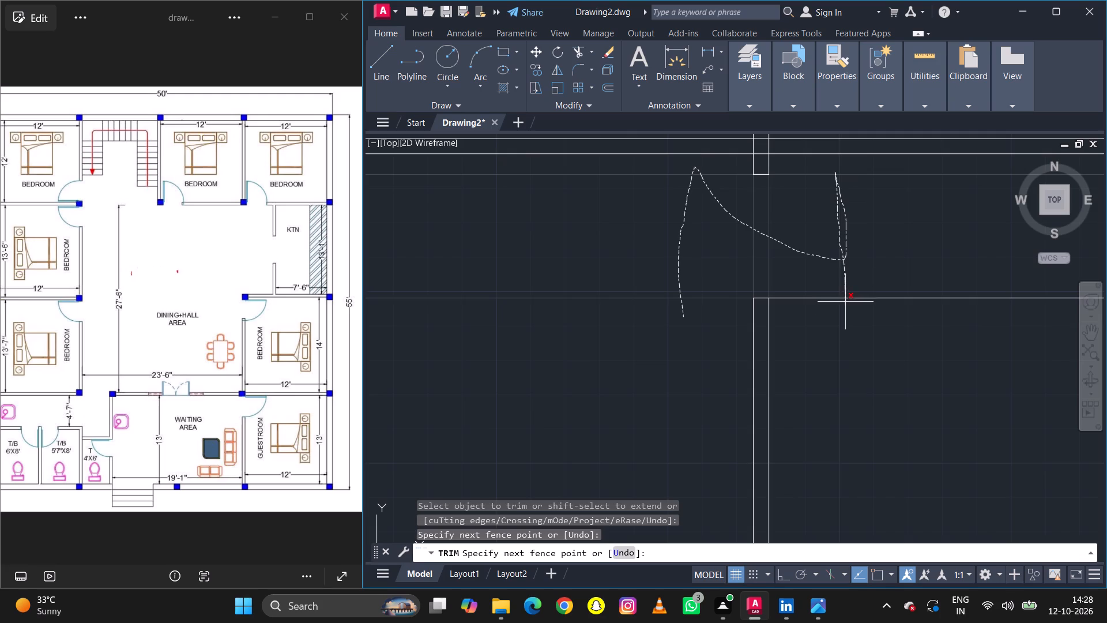
left_click_drag(845, 308, 841, 328)
scroll(813, 318, "down", 3)
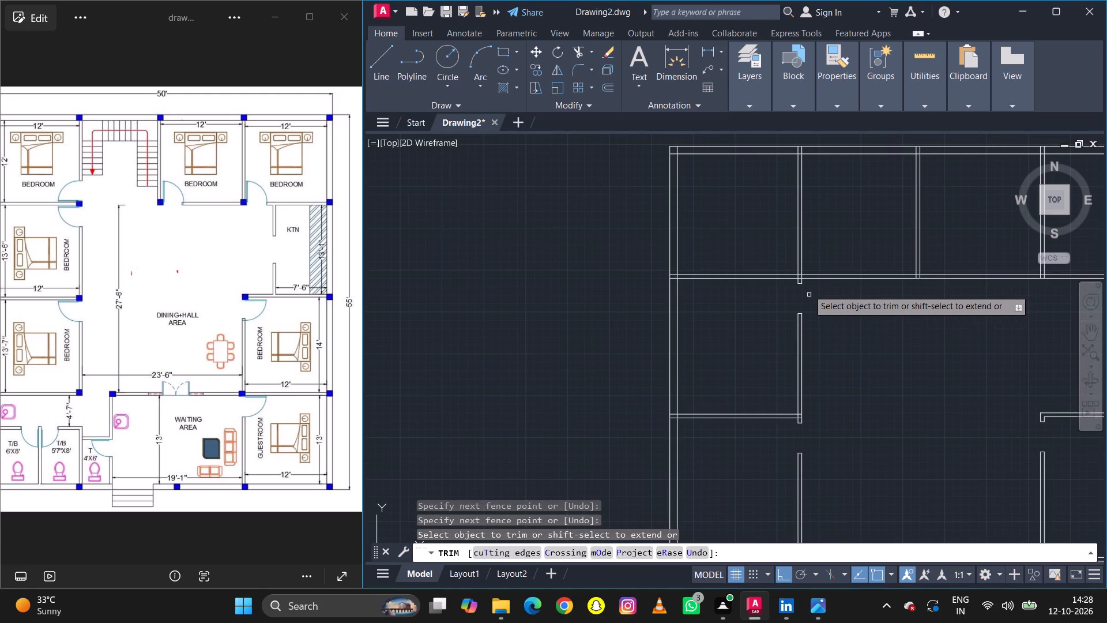
scroll(799, 226, "up", 2)
scroll(798, 240, "down", 2)
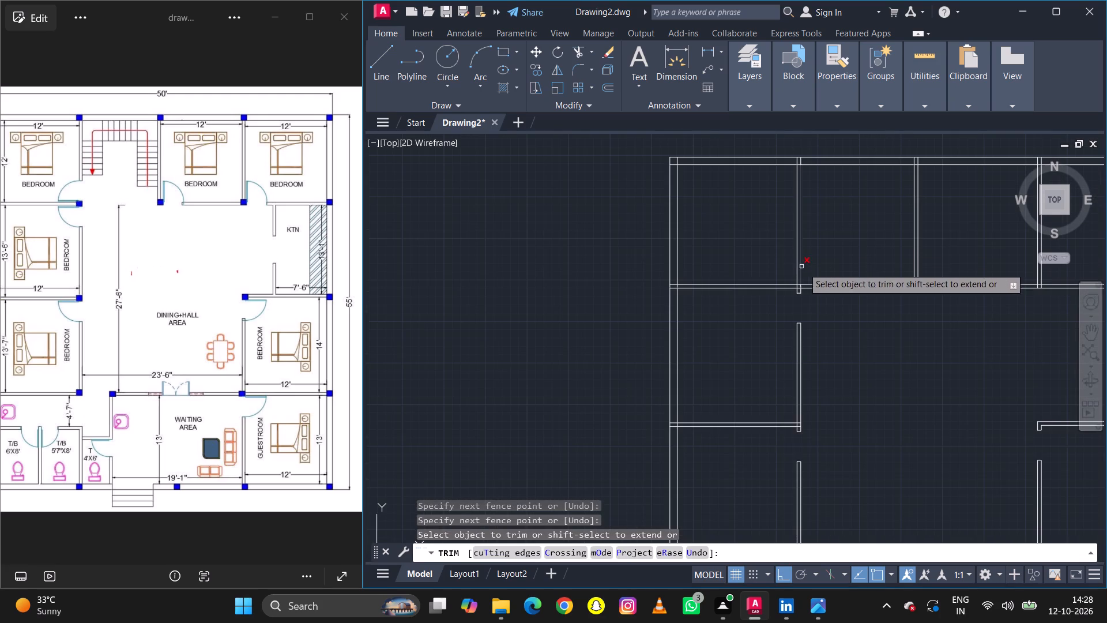
key("Escape")
Trim the crossing wall lines where the northwest bedroom's lower partition meets its east wall to open up the junction.
scroll(812, 292, "up", 2)
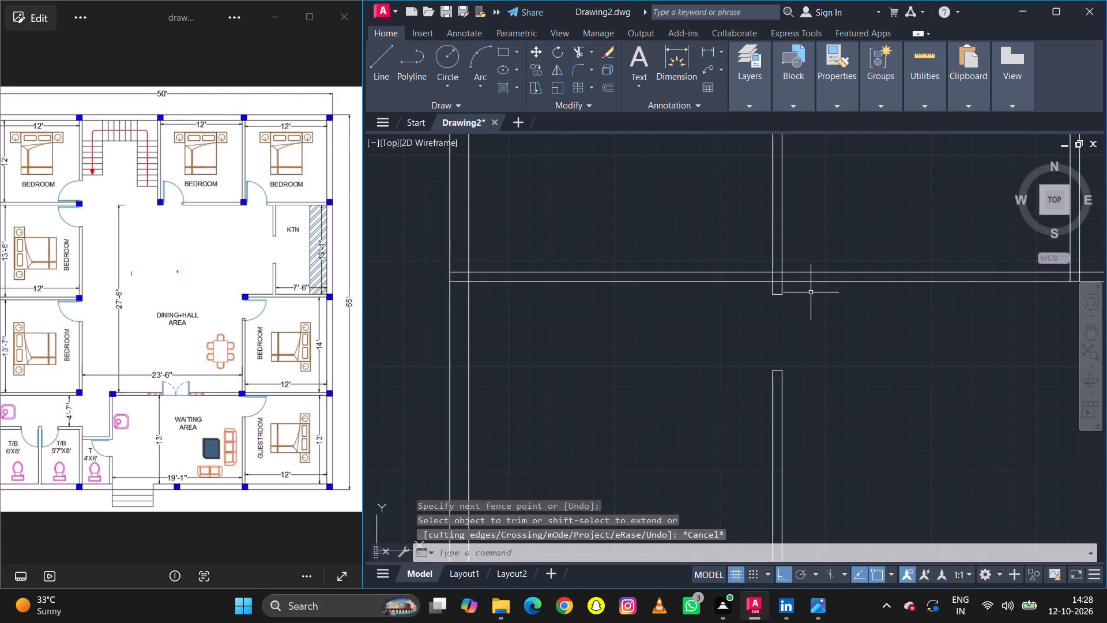
type("tr")
key("space")
scroll(785, 276, "up", 1)
left_click(772, 261)
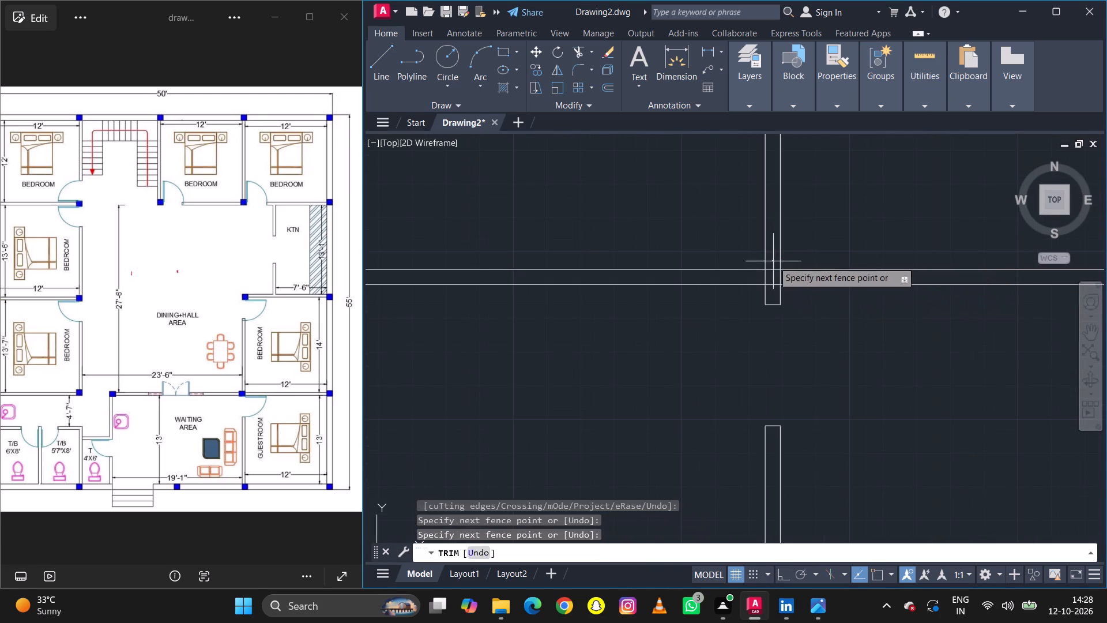
left_click(771, 292)
left_click(765, 277)
left_click(785, 277)
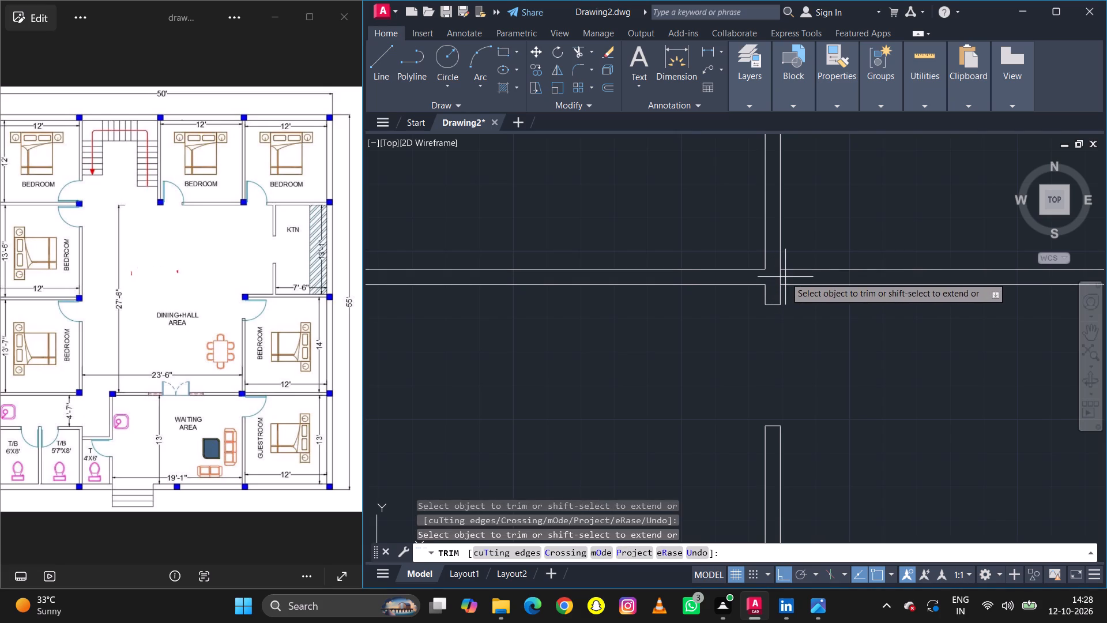
left_click(775, 277)
key("Escape")
Offset the upper line of the northwest bedroom's lower partition 6" upward, and offset that new line another 3' upward.
key("o")
key("space")
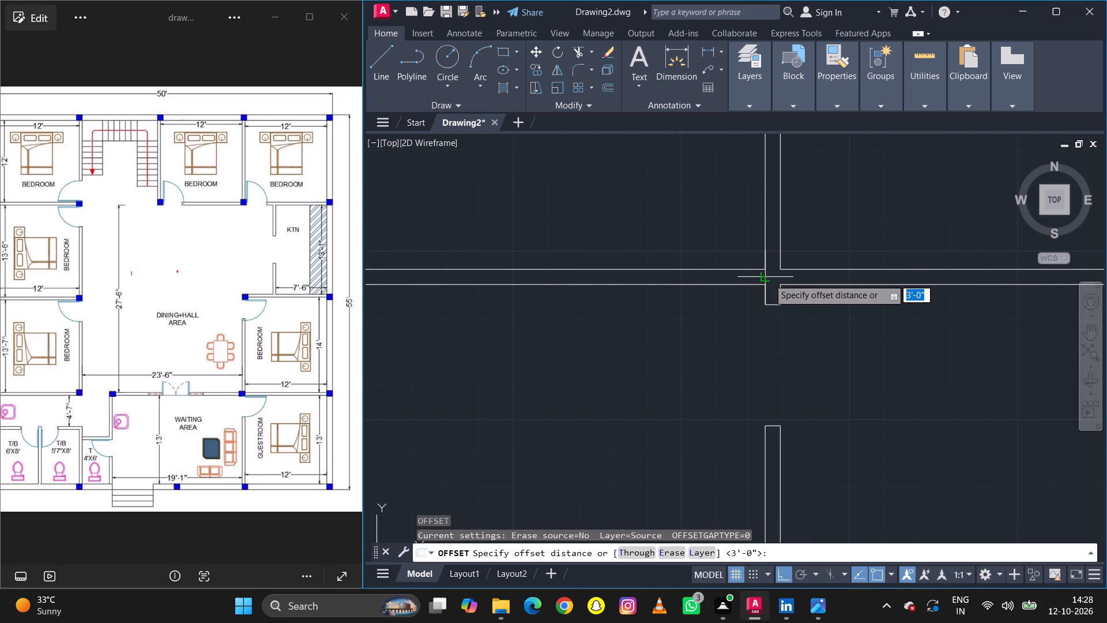
key("6")
key("space")
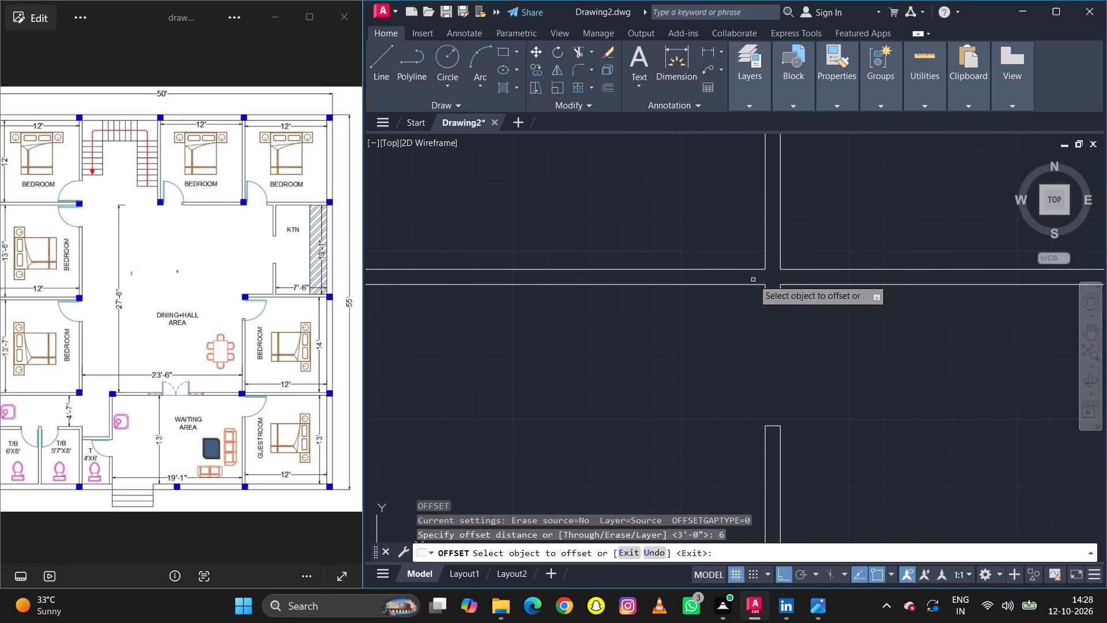
left_click(745, 267)
left_click(743, 242)
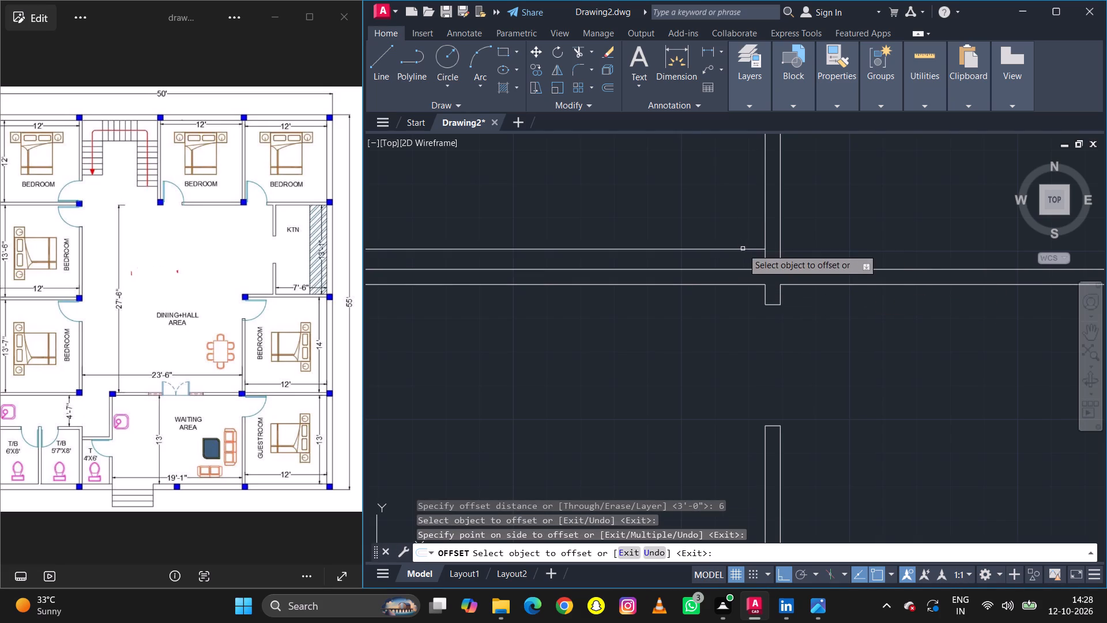
left_click(743, 251)
key("3")
type("'")
key("space")
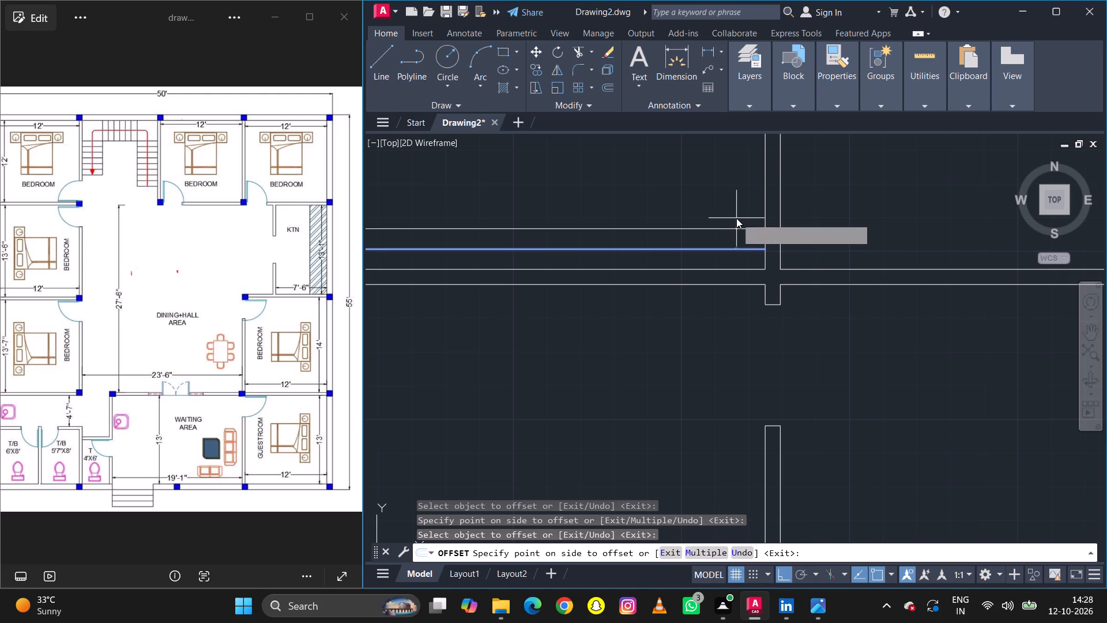
scroll(737, 249, "down", 3)
key("F1")
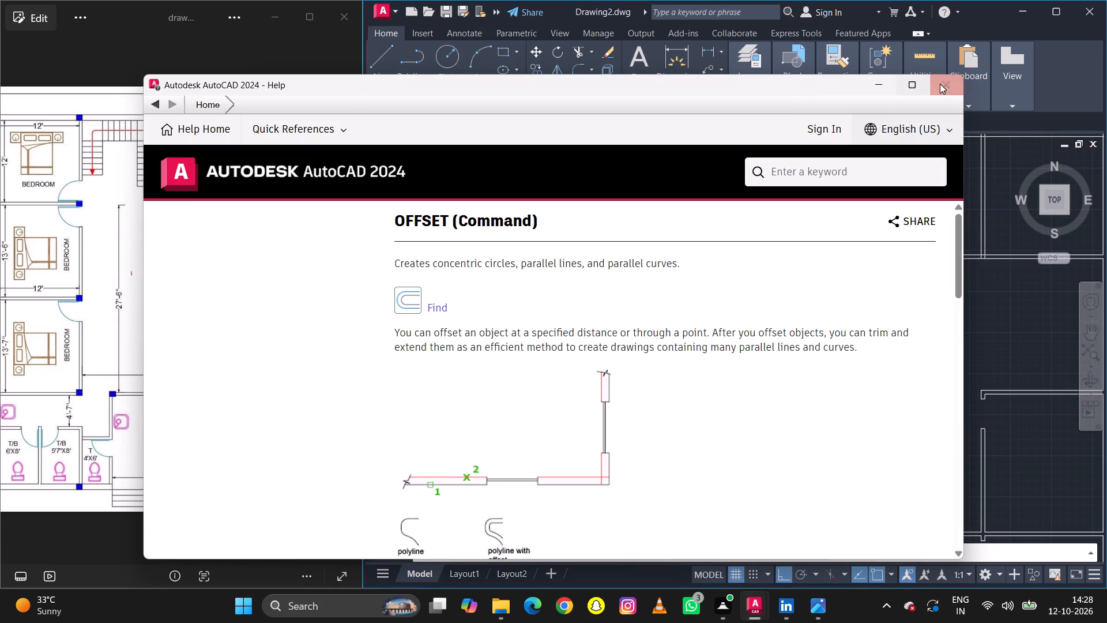
left_click(942, 82)
key("Escape")
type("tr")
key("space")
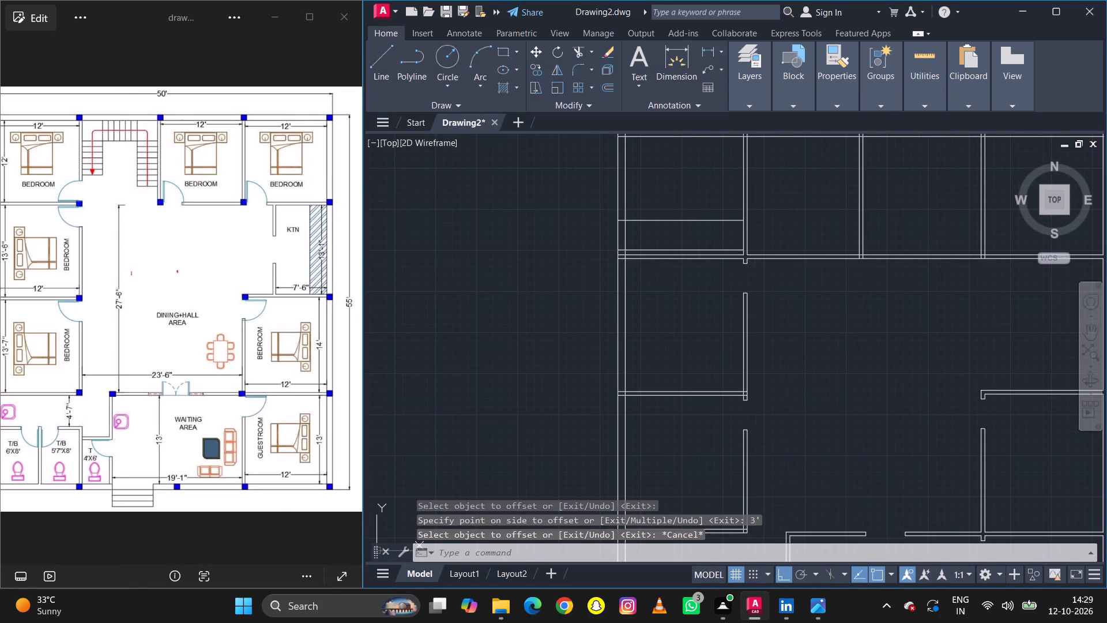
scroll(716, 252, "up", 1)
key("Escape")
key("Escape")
Trim the partition and offset line ends that run inside the west outer wall at the northwest bedroom and the middle partition.
scroll(547, 253, "up", 1)
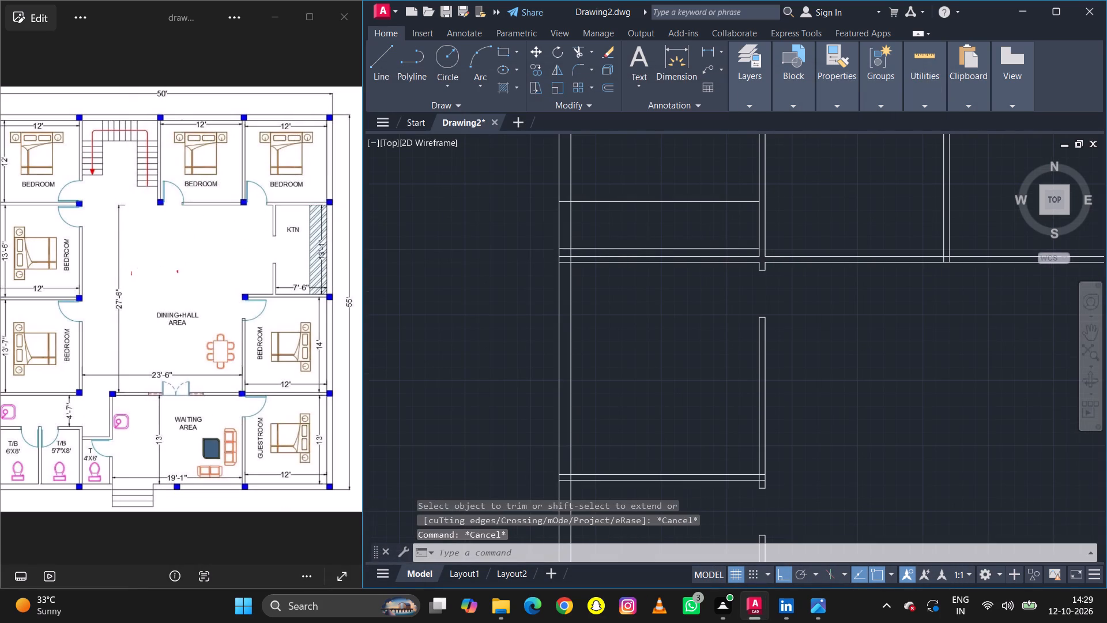
scroll(547, 253, "up", 1)
key("t")
type("r")
key("space")
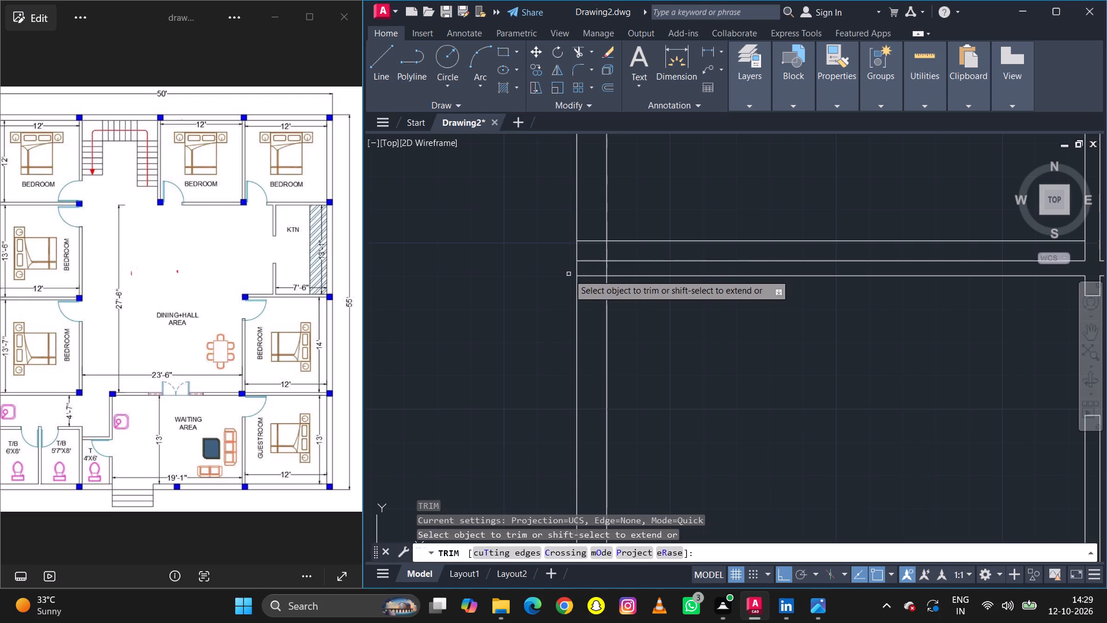
scroll(569, 280, "down", 1)
left_click(582, 291)
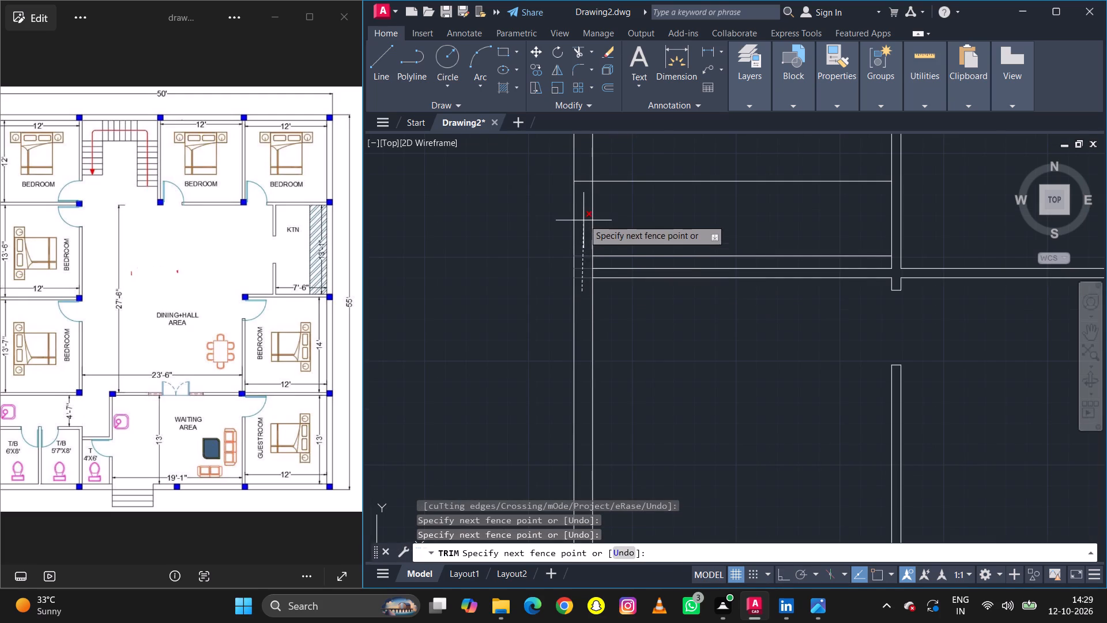
left_click(583, 182)
left_click(583, 182)
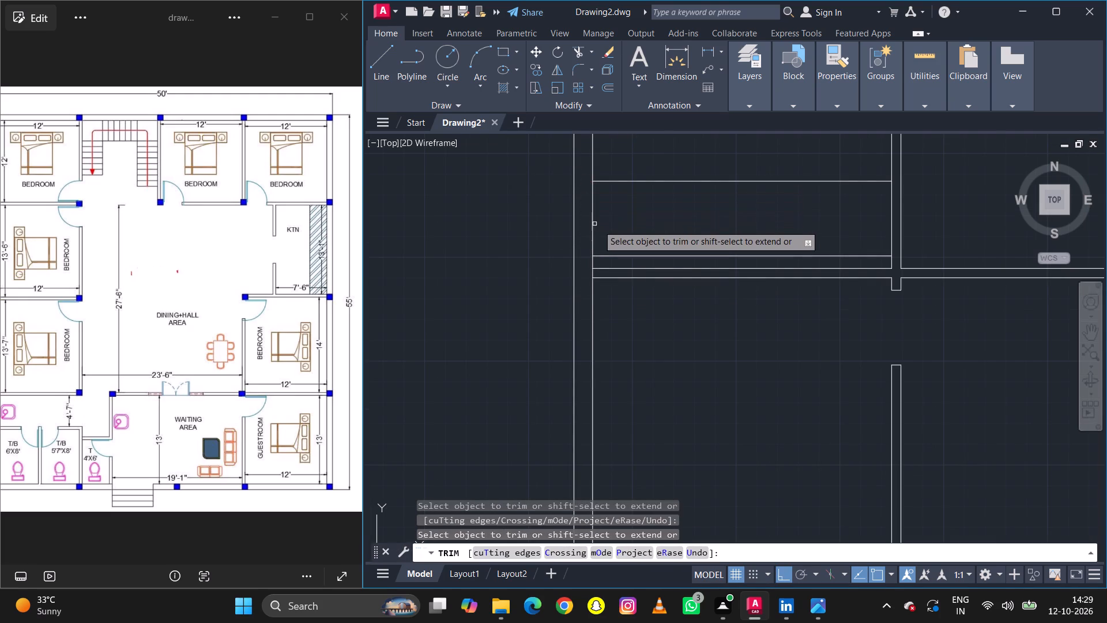
scroll(611, 224, "down", 5)
scroll(608, 301, "up", 6)
left_click_drag(600, 235, 599, 221)
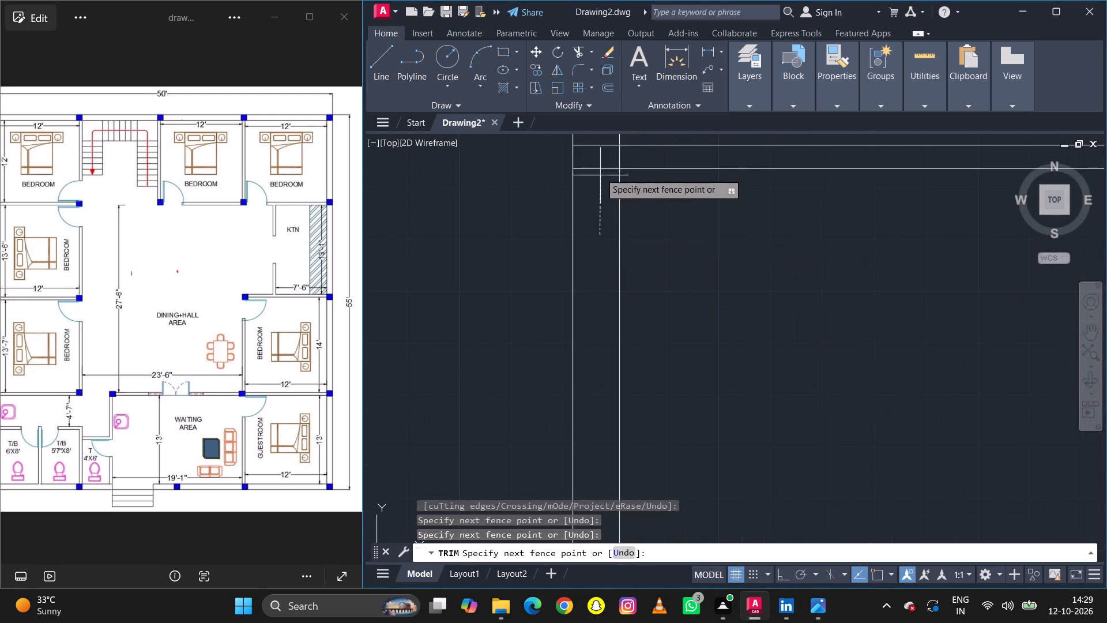
left_click(603, 141)
scroll(605, 164, "down", 4)
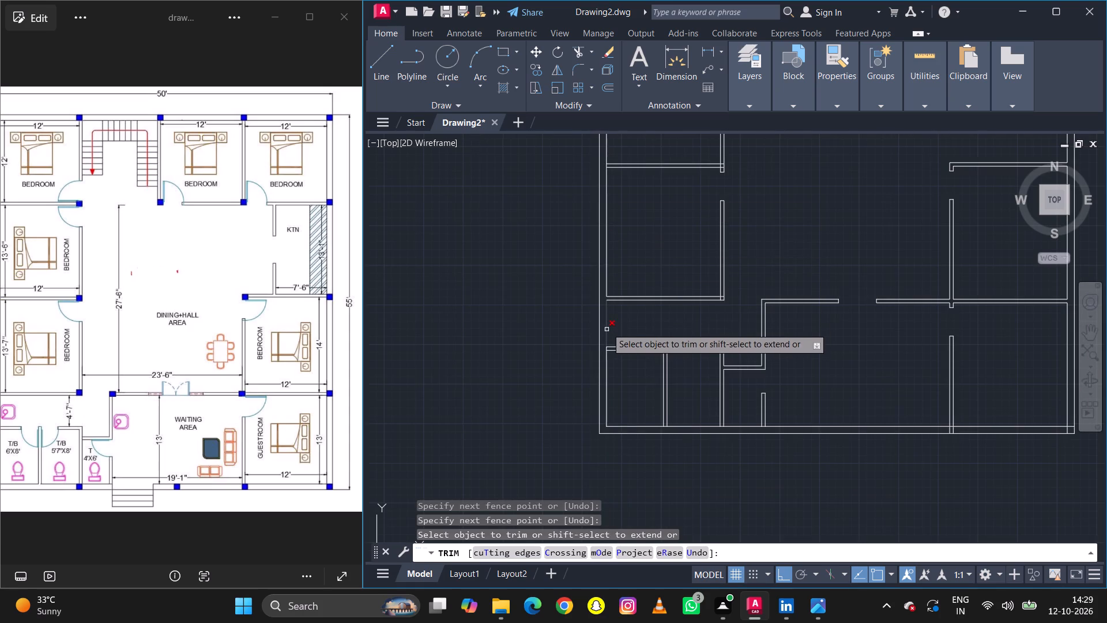
Trim the inner line of the west outer wall between the two lines of the middle west bedroom's lower partition.
scroll(657, 307, "down", 3)
scroll(643, 242, "up", 8)
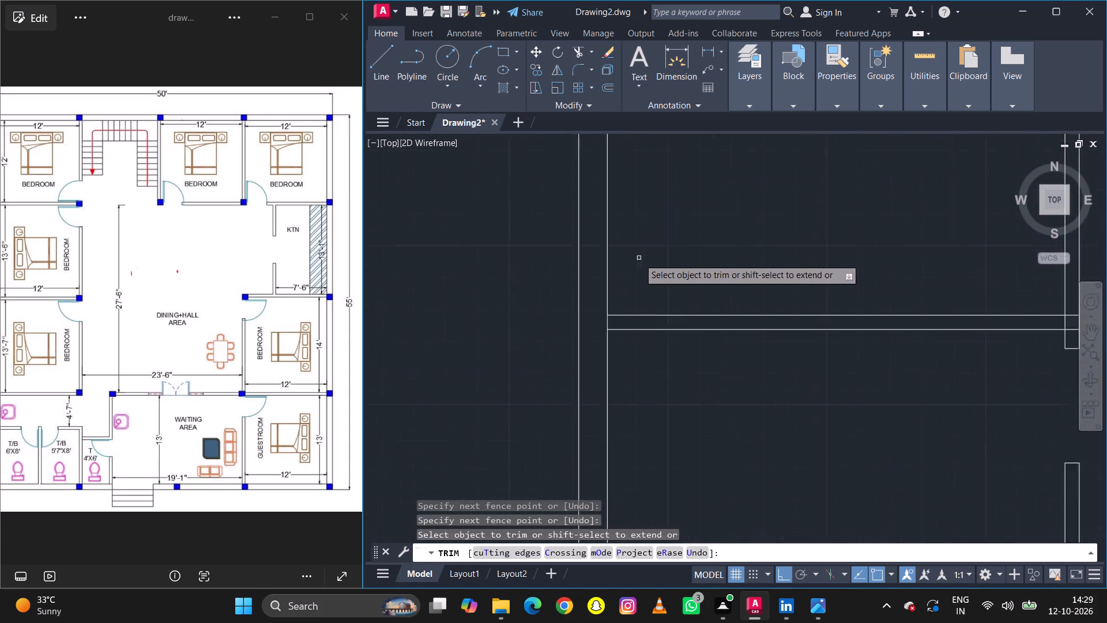
left_click(590, 362)
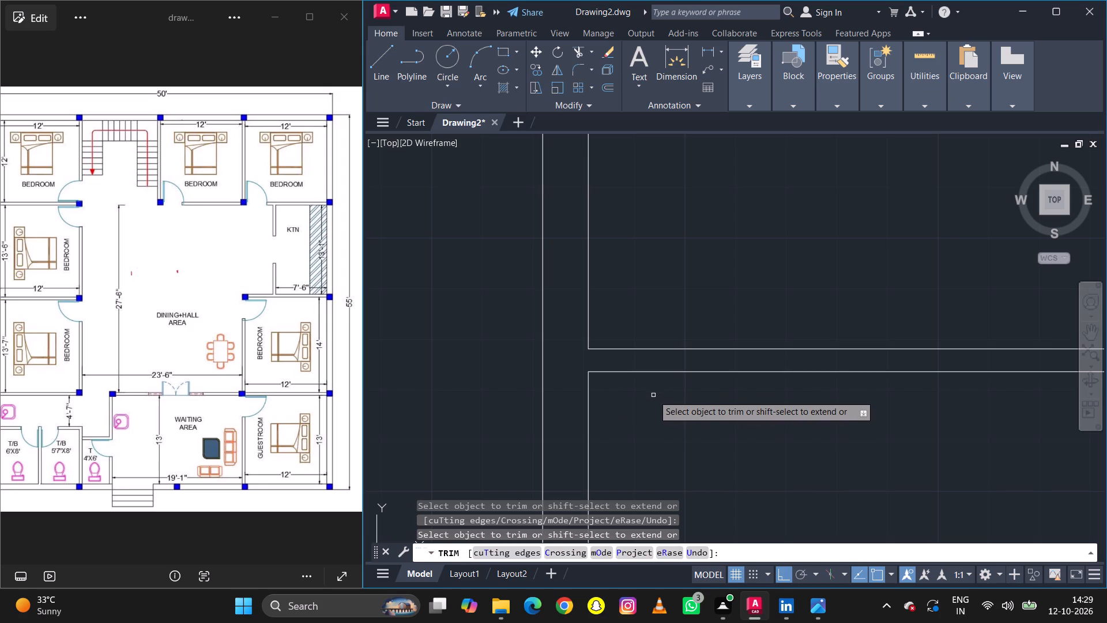
Trim the crossing wall lines where the middle west bedroom's lower partition meets its east wall to open up the junction.
scroll(653, 402, "down", 3)
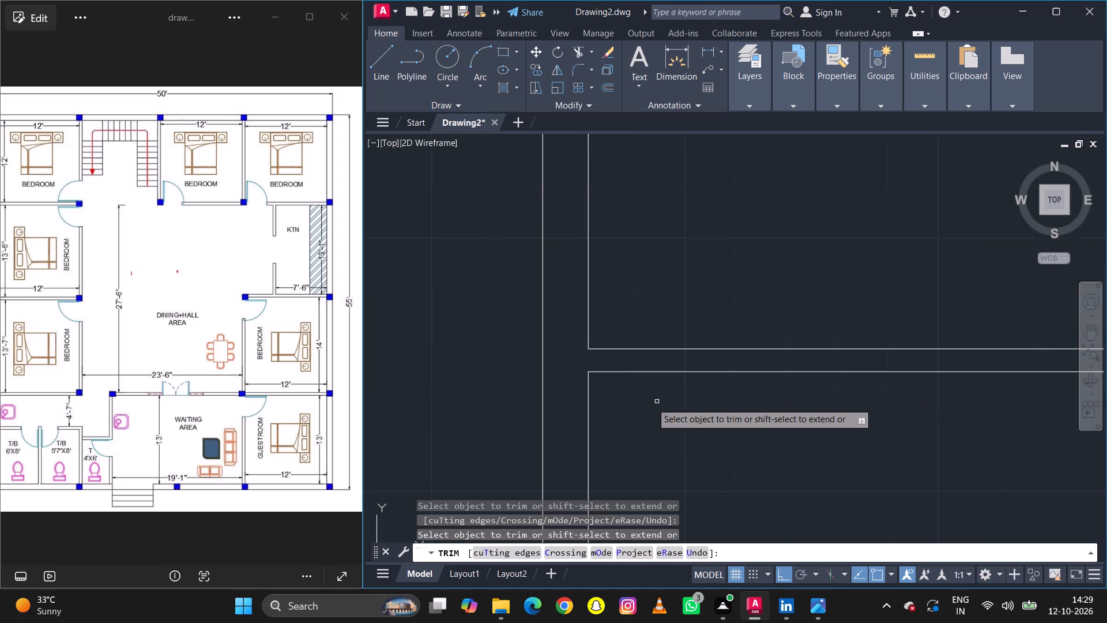
scroll(649, 403, "down", 2)
scroll(703, 401, "up", 3)
scroll(763, 399, "up", 1)
scroll(763, 399, "down", 1)
scroll(763, 399, "up", 3)
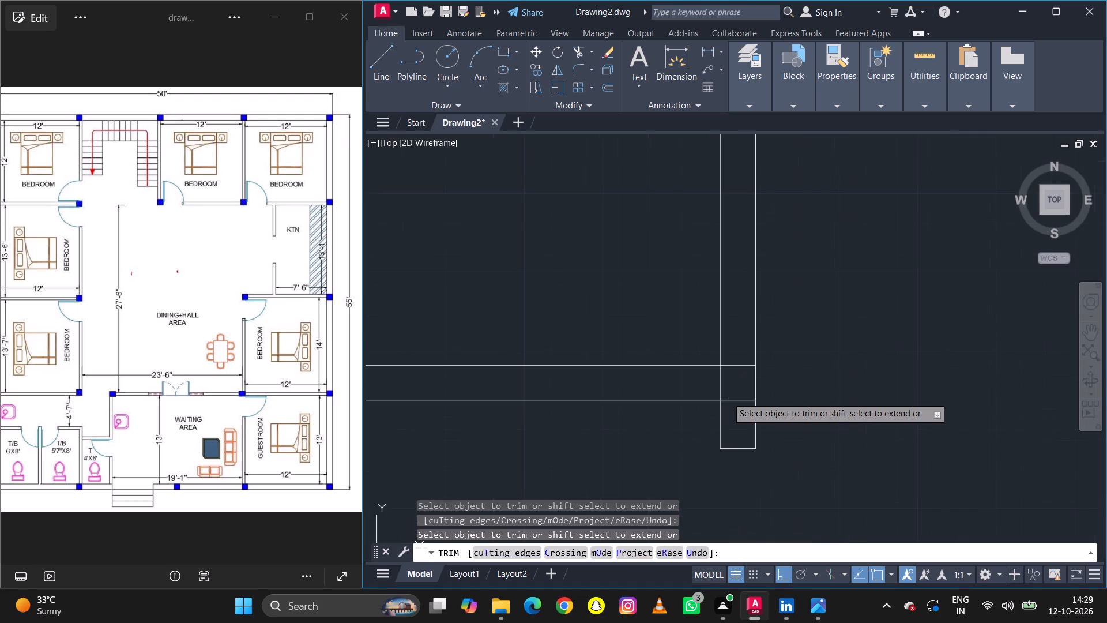
left_click(735, 415)
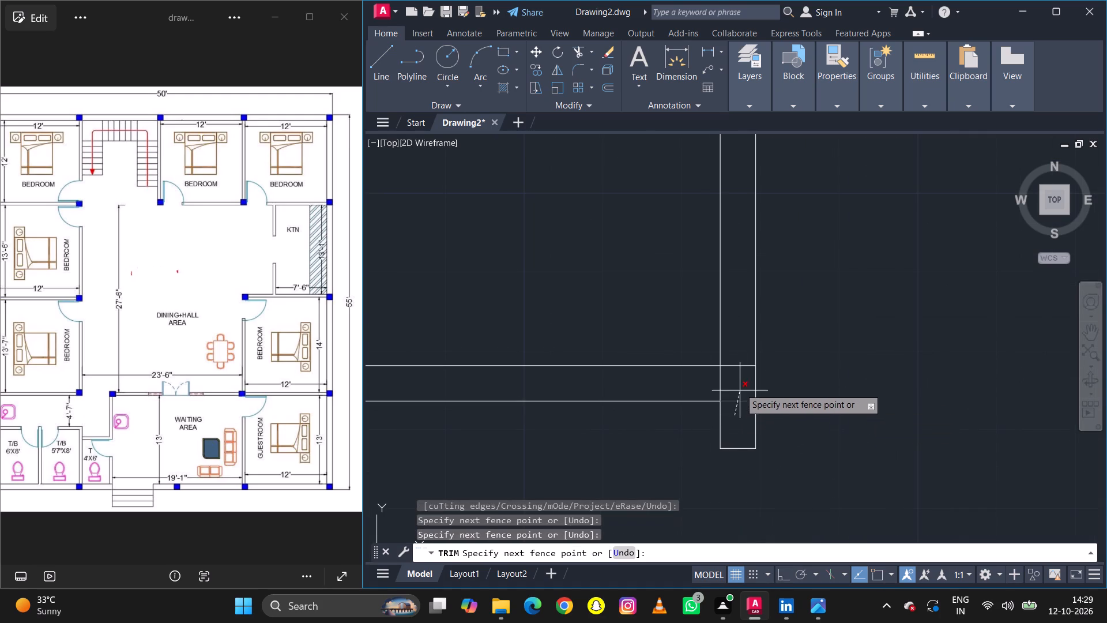
left_click(739, 355)
left_click(717, 379)
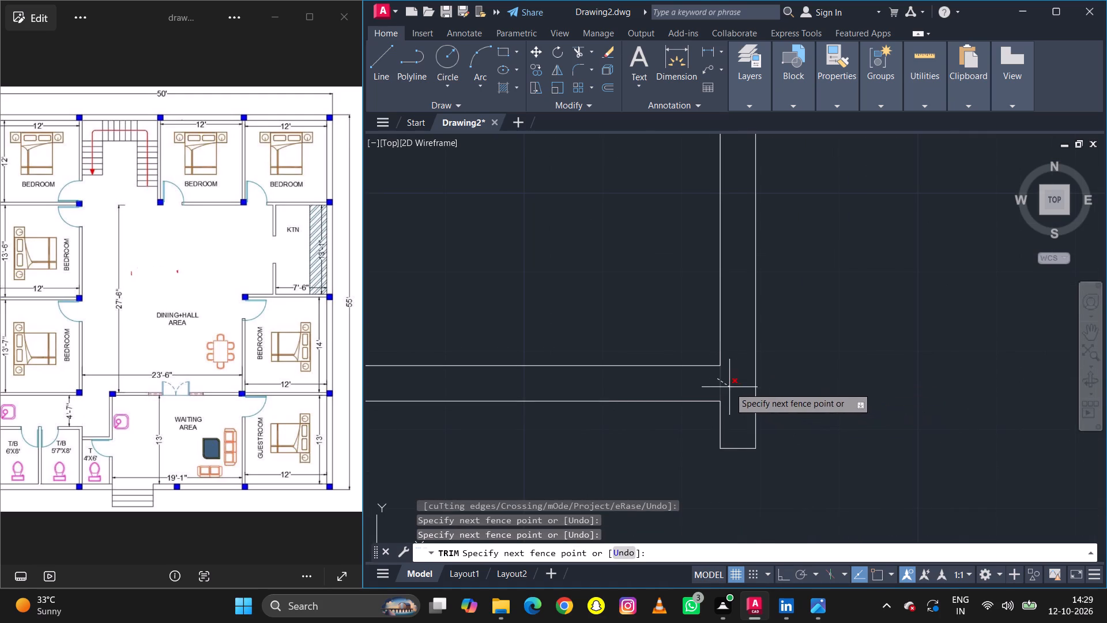
left_click(729, 386)
scroll(736, 398, "down", 4)
right_click(814, 384)
left_click(841, 394)
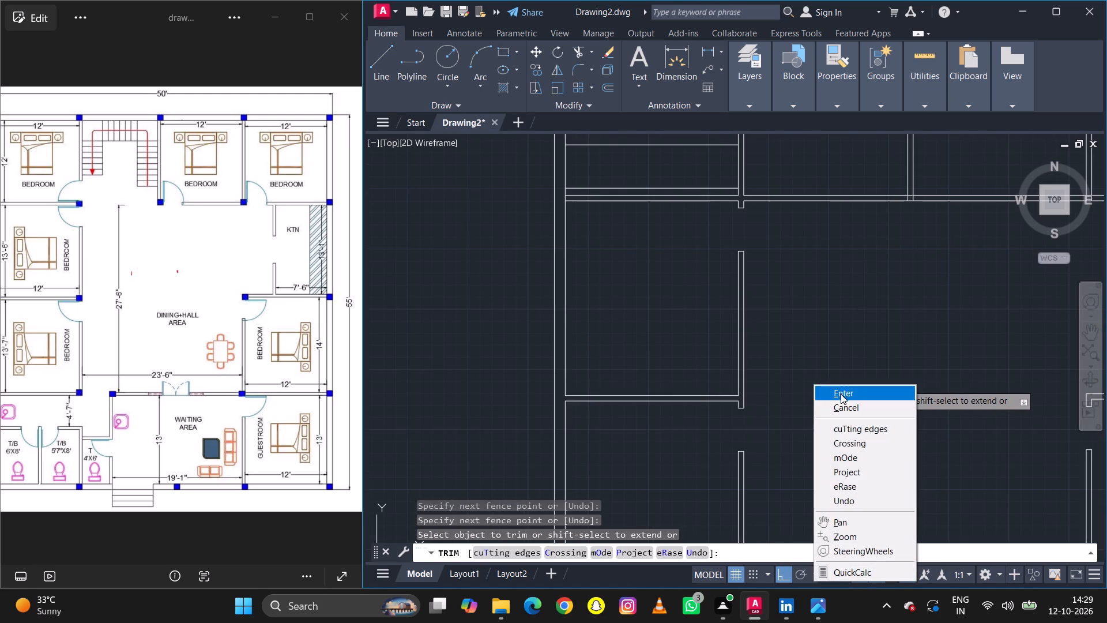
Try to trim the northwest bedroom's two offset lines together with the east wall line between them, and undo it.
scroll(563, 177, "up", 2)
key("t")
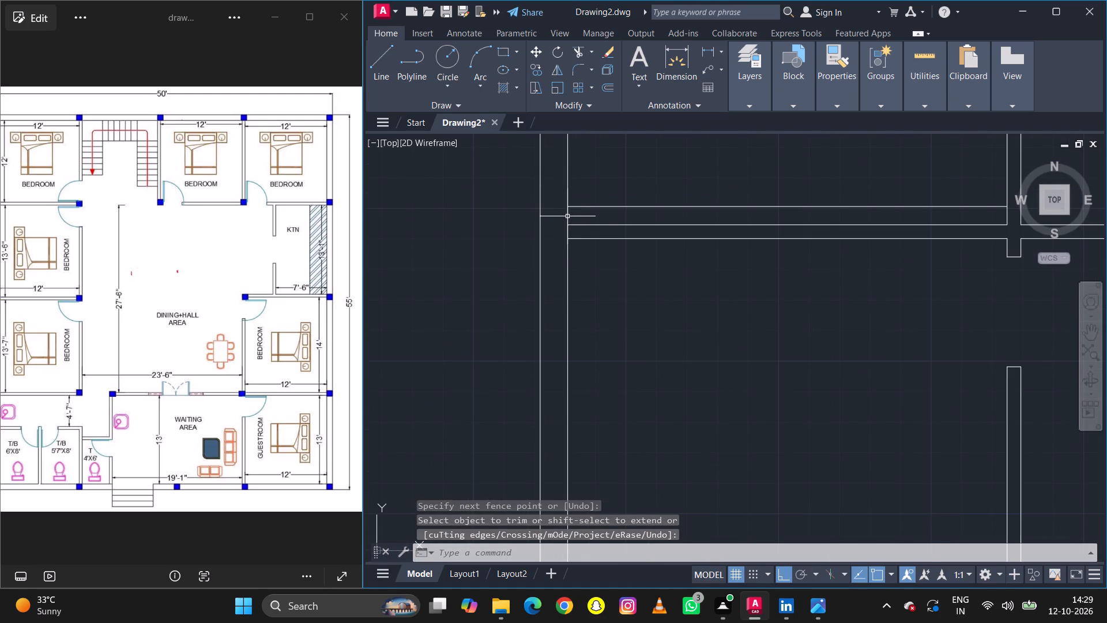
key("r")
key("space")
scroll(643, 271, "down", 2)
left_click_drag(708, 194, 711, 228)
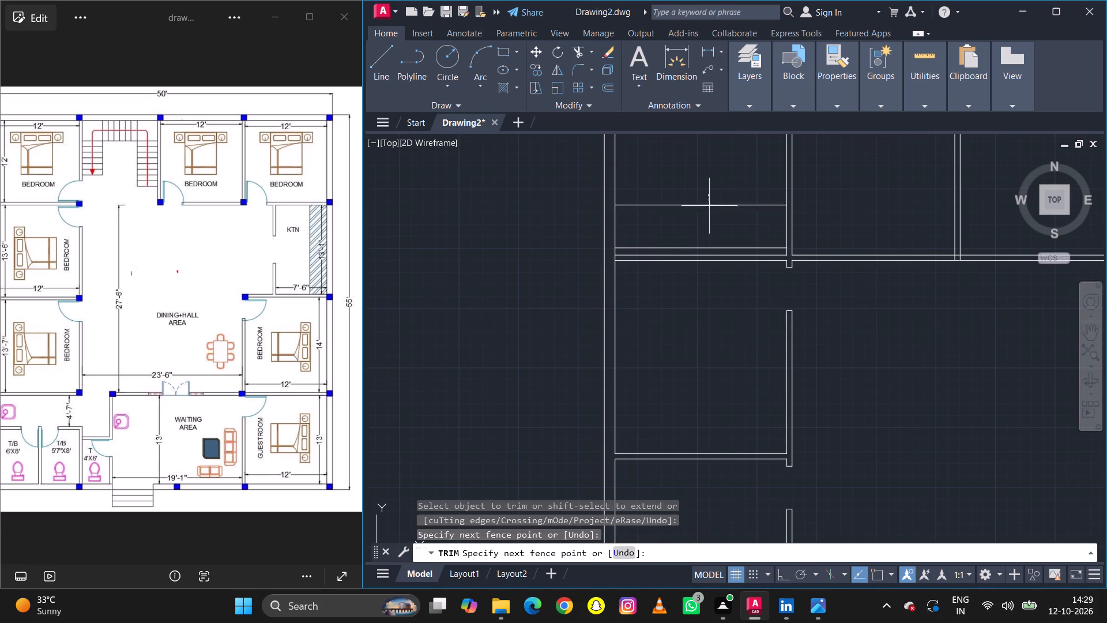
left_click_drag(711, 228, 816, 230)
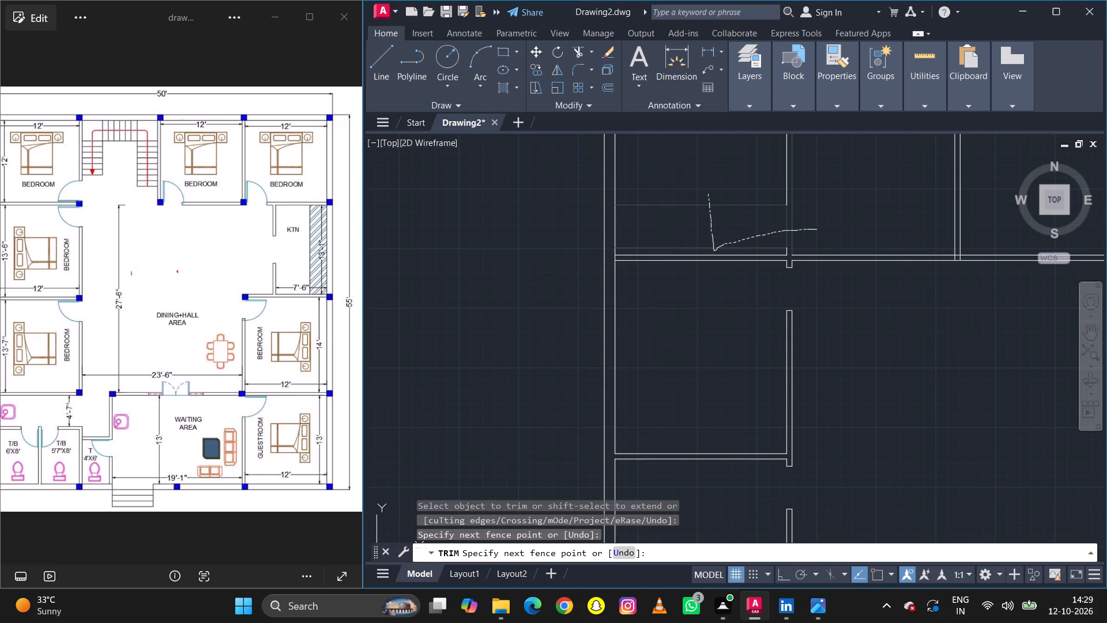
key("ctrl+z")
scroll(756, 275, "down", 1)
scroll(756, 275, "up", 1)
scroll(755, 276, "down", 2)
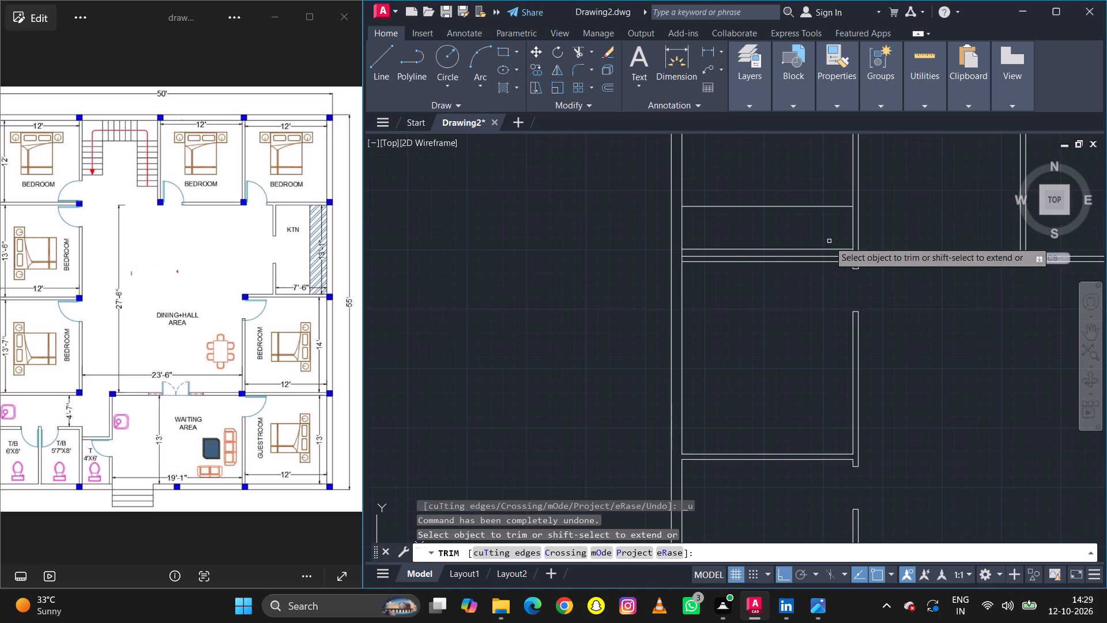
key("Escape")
Extend the northwest bedroom's two offset lines across the thickness of its east wall to form the jamb lines.
type("ex")
key("space")
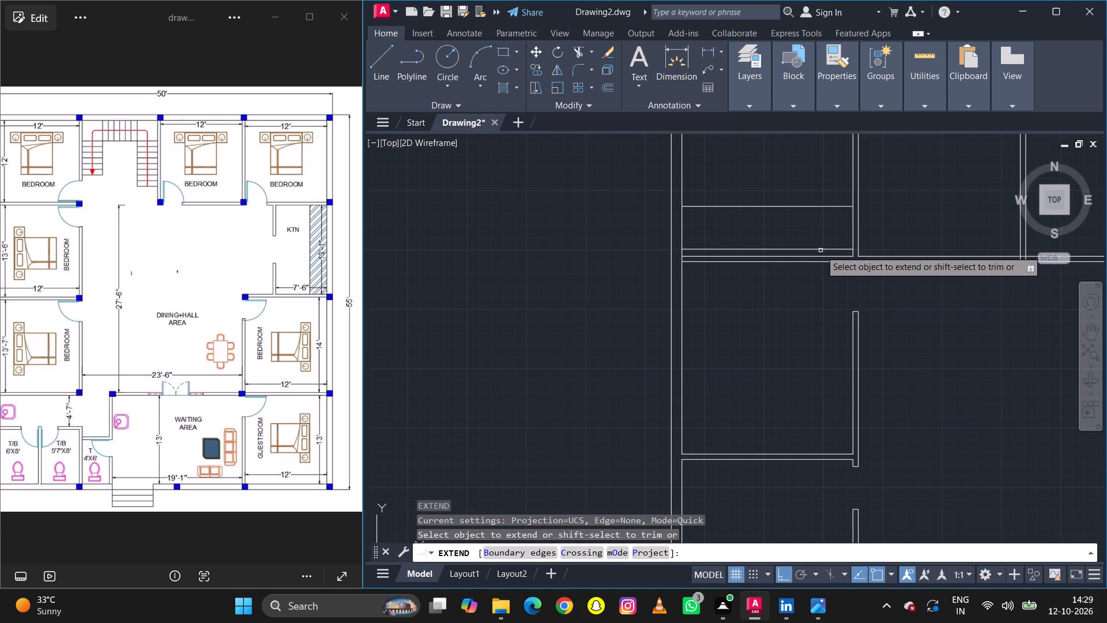
left_click(820, 248)
left_click(818, 208)
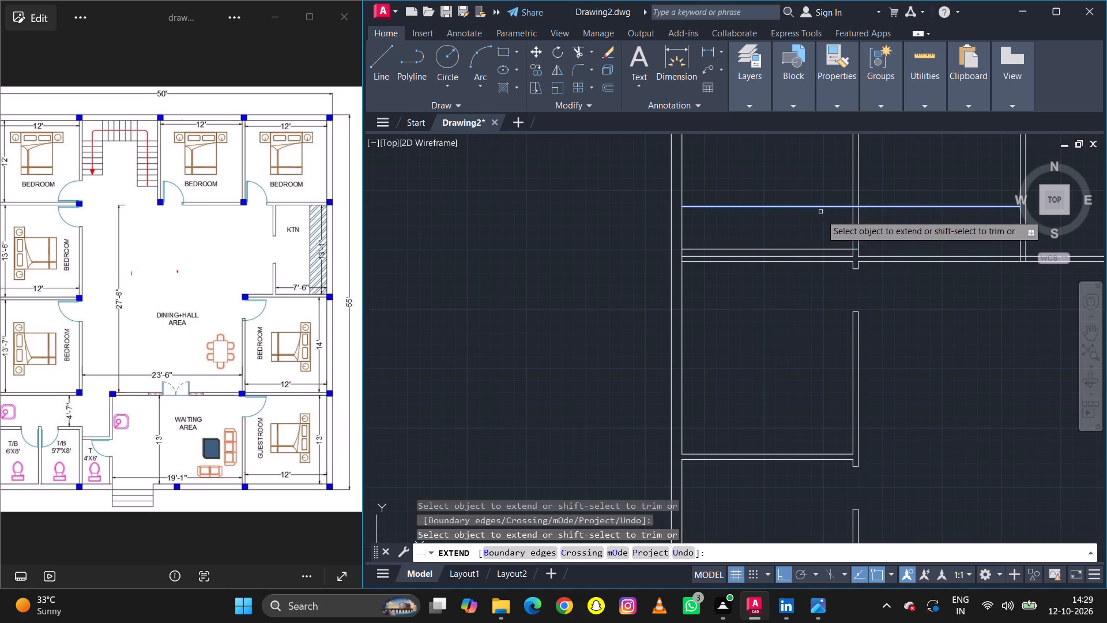
key("Escape")
Trim the northwest bedroom's east wall between the jamb lines and remove the excess offset lines to form its door opening.
type("tr")
key("space")
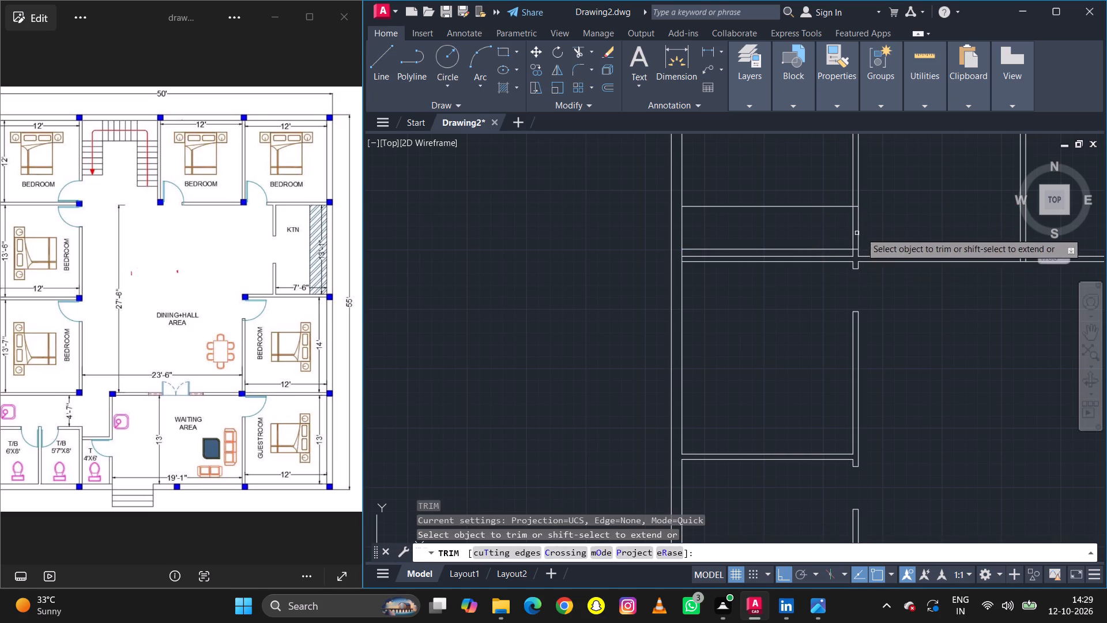
left_click_drag(869, 232, 804, 250)
left_click(804, 250)
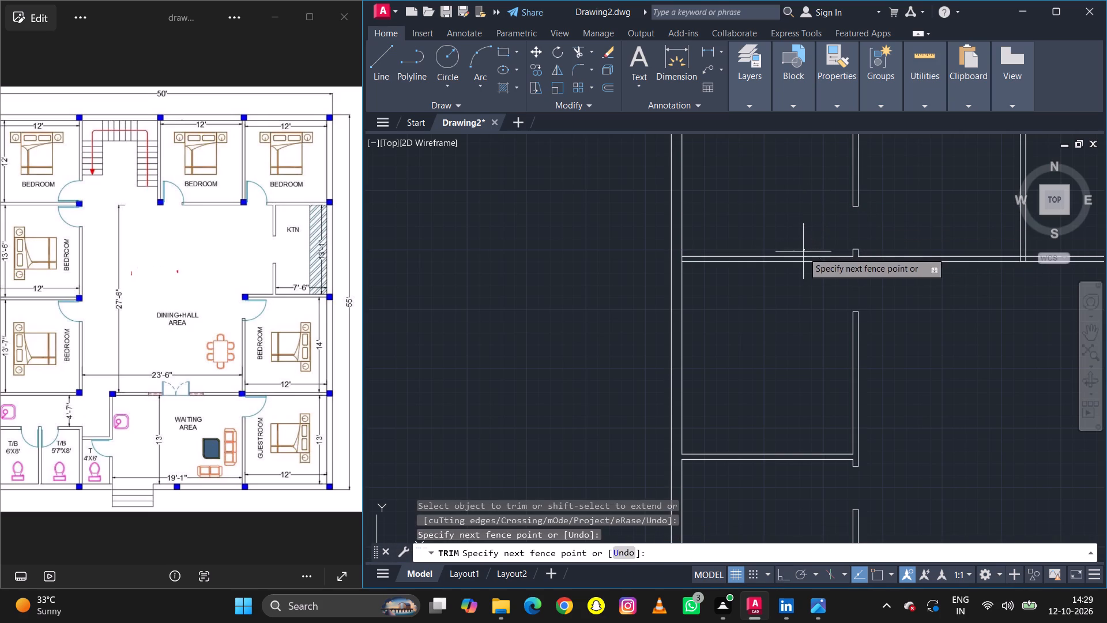
left_click(738, 240)
Trim the inner line of the west outer wall between the two lines of the northwest bedroom's lower partition.
scroll(664, 261, "up", 1)
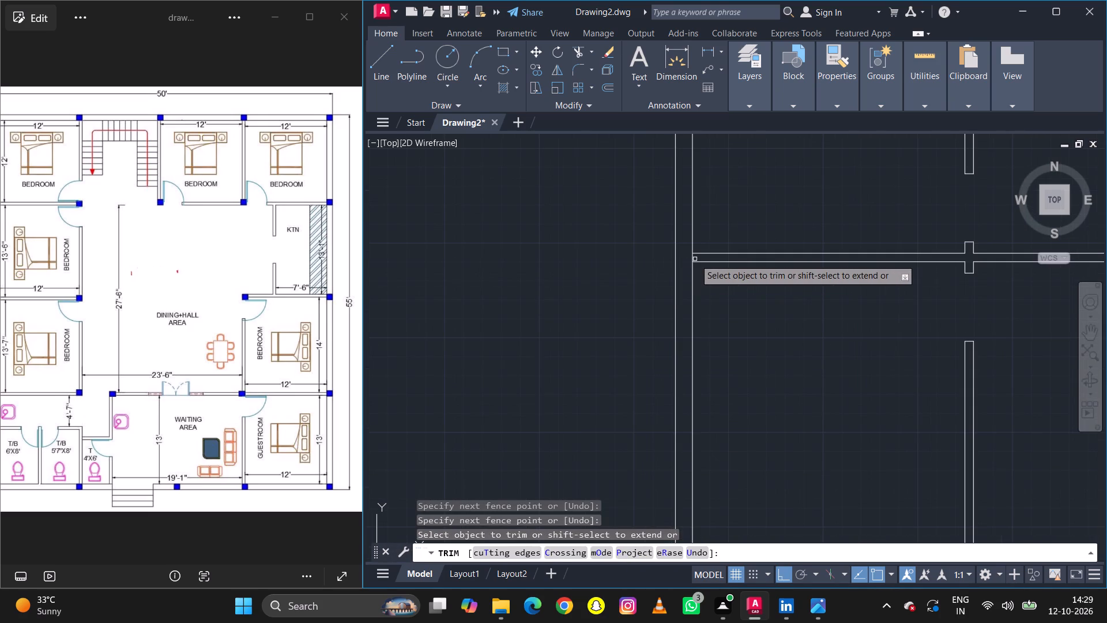
left_click(693, 257)
scroll(701, 252, "down", 1)
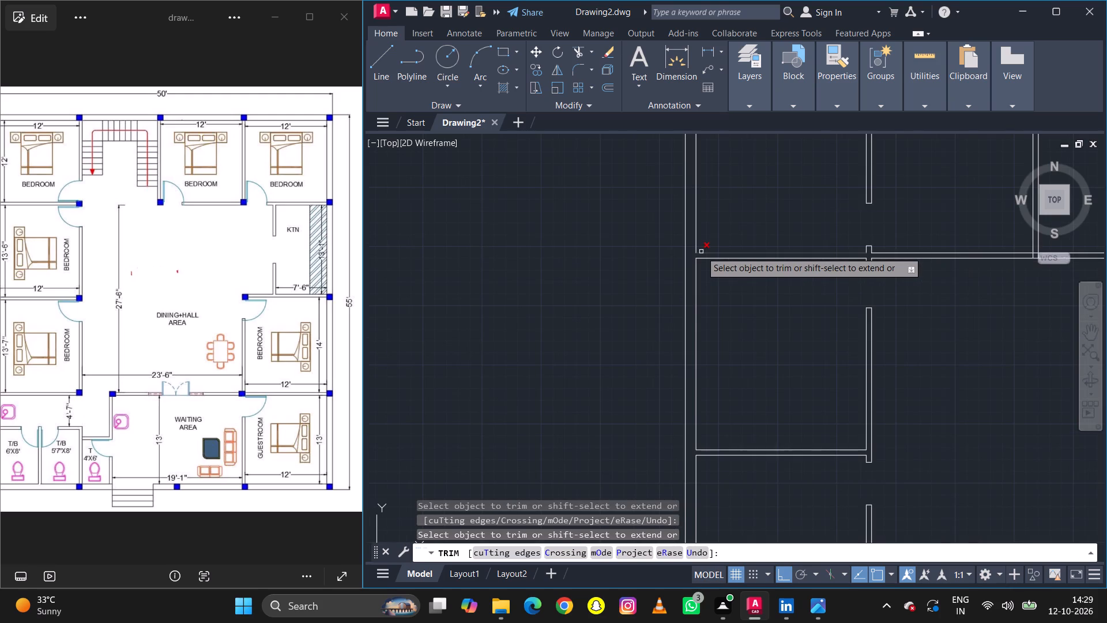
key("Escape")
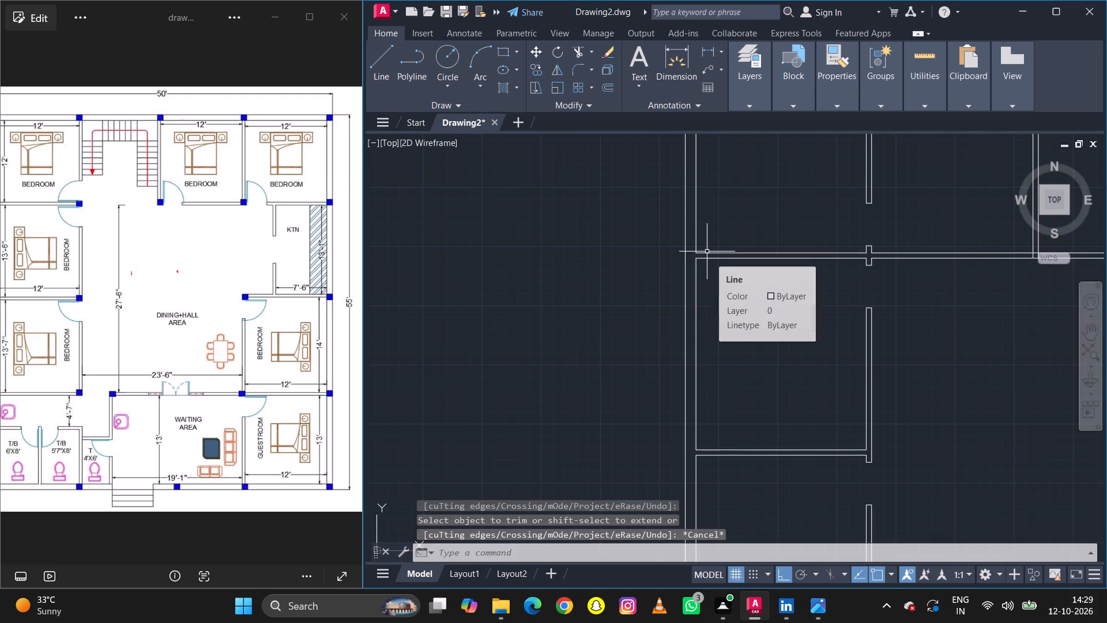
Trim the inner wall line ends that overrun the northwest corner of the outer walls.
scroll(720, 306, "down", 2)
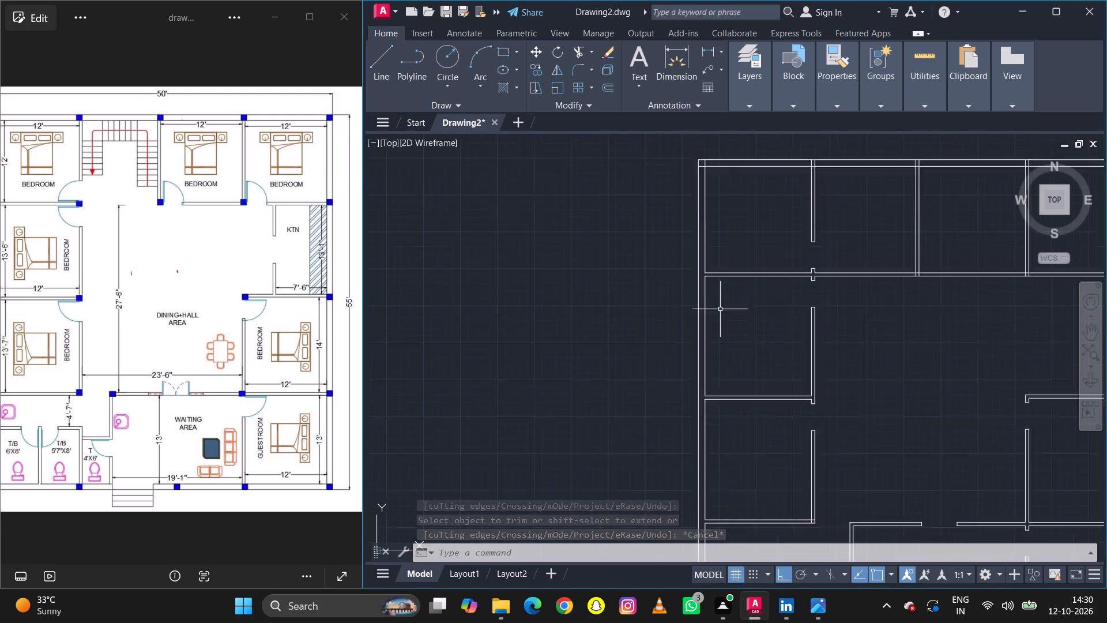
scroll(720, 311, "down", 2)
scroll(760, 268, "up", 3)
scroll(593, 321, "up", 3)
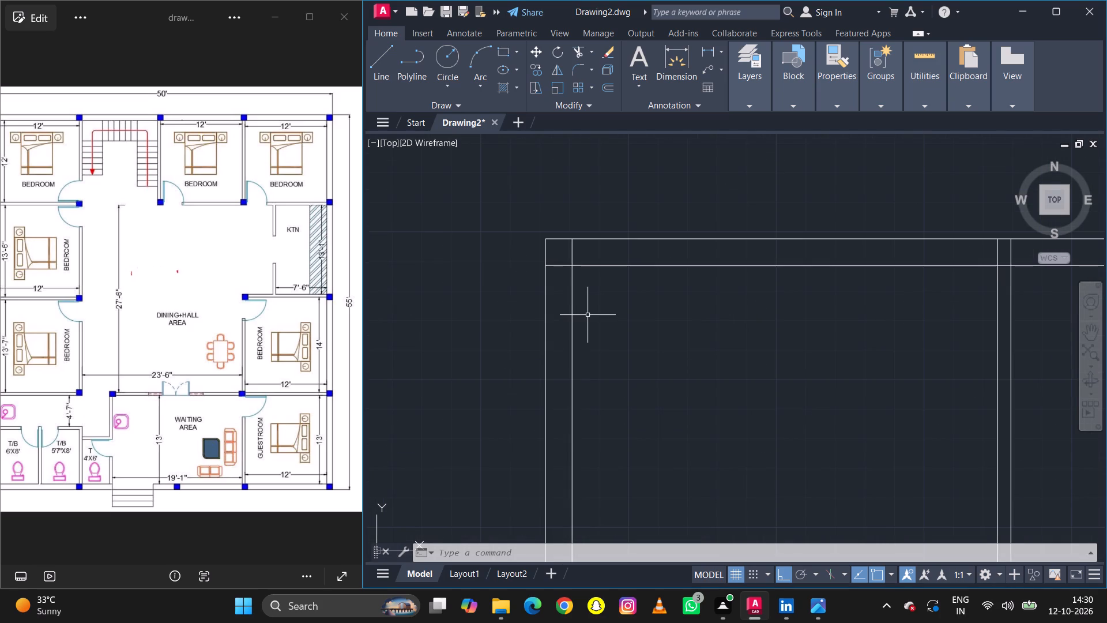
type("tr")
key("space")
left_click_drag(562, 277, 570, 250)
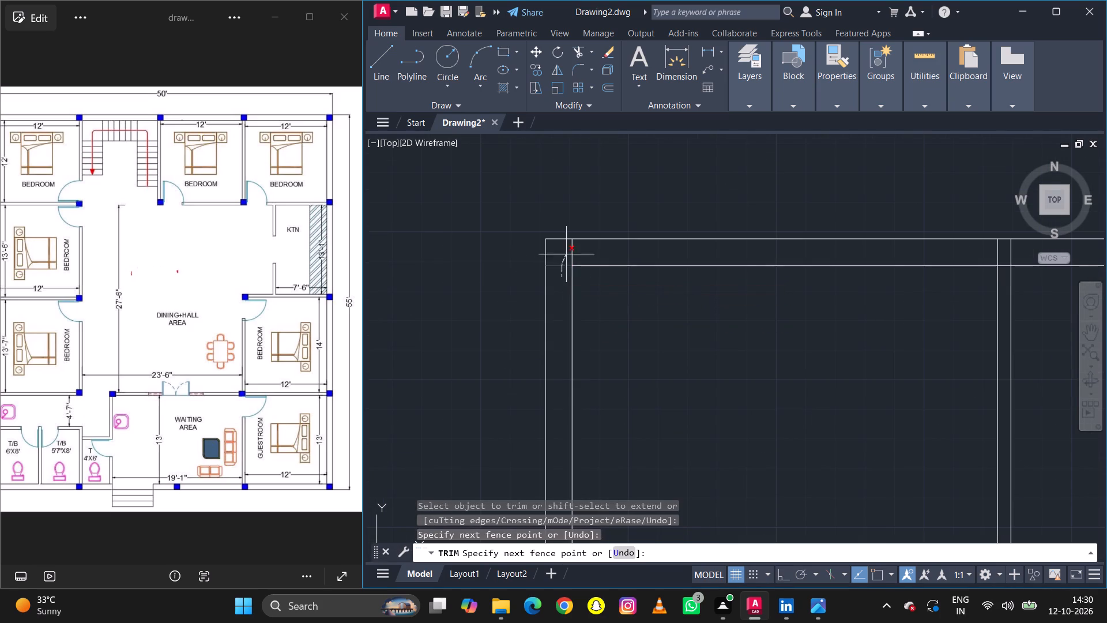
left_click_drag(570, 250, 711, 251)
Trim the northwest bedroom's east wall lines inside the north outer wall and open the inner wall line between them.
scroll(688, 267, "down", 1)
scroll(688, 267, "up", 1)
scroll(688, 267, "down", 4)
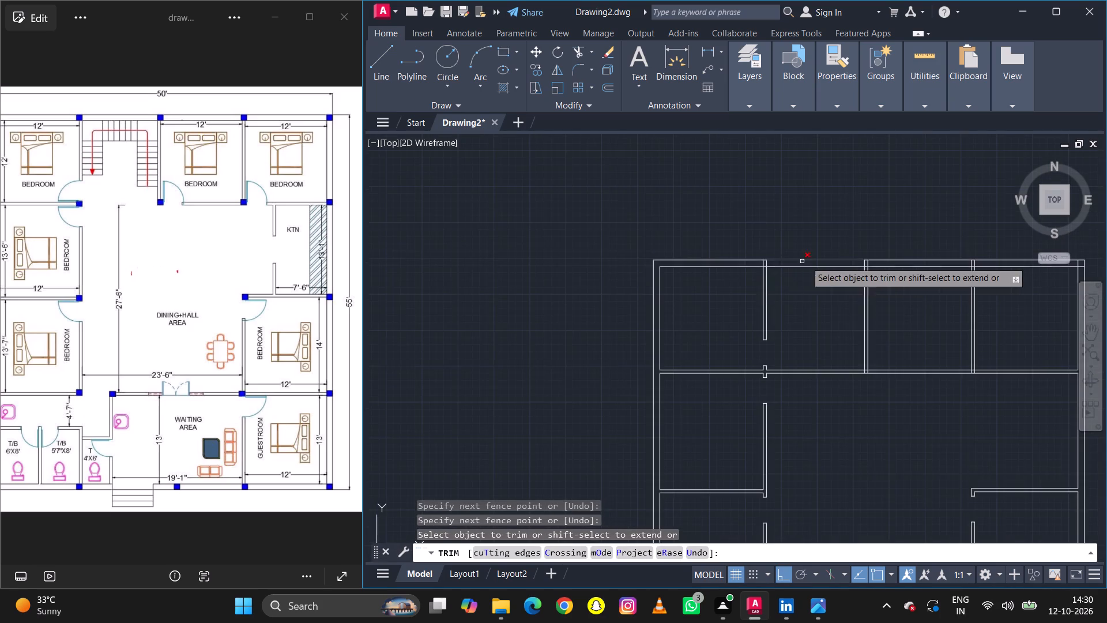
scroll(809, 262, "up", 3)
scroll(679, 269, "up", 2)
left_click_drag(532, 256, 589, 258)
left_click(664, 249)
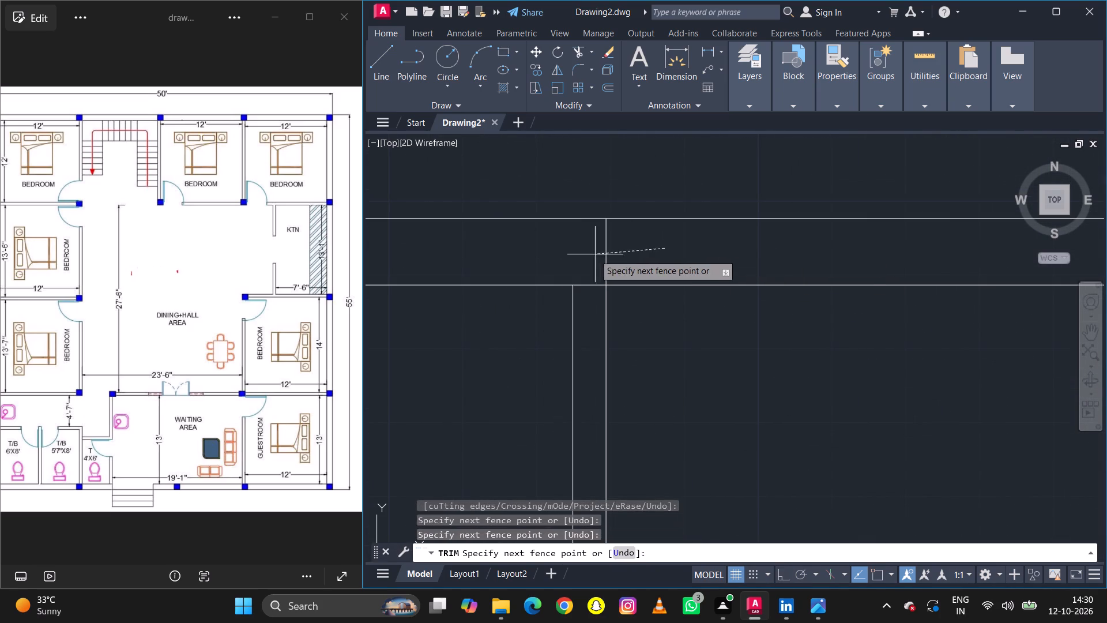
left_click(563, 254)
left_click(591, 286)
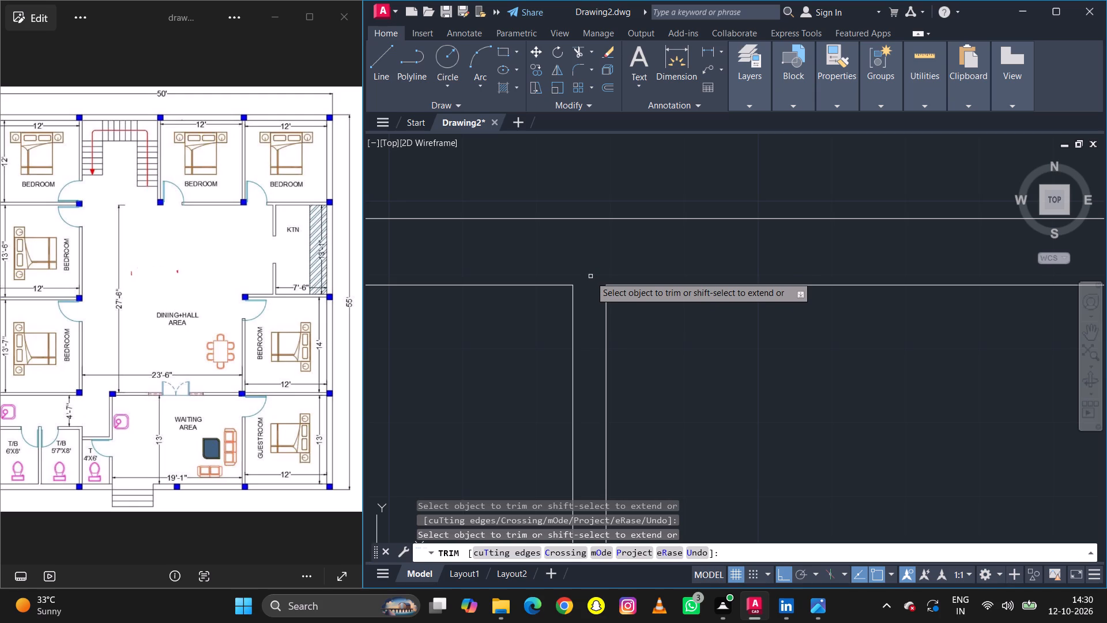
Trim the partition lines between the staircase and north middle bedroom inside the north outer wall and open the junction.
scroll(592, 278, "down", 2)
scroll(740, 268, "down", 2)
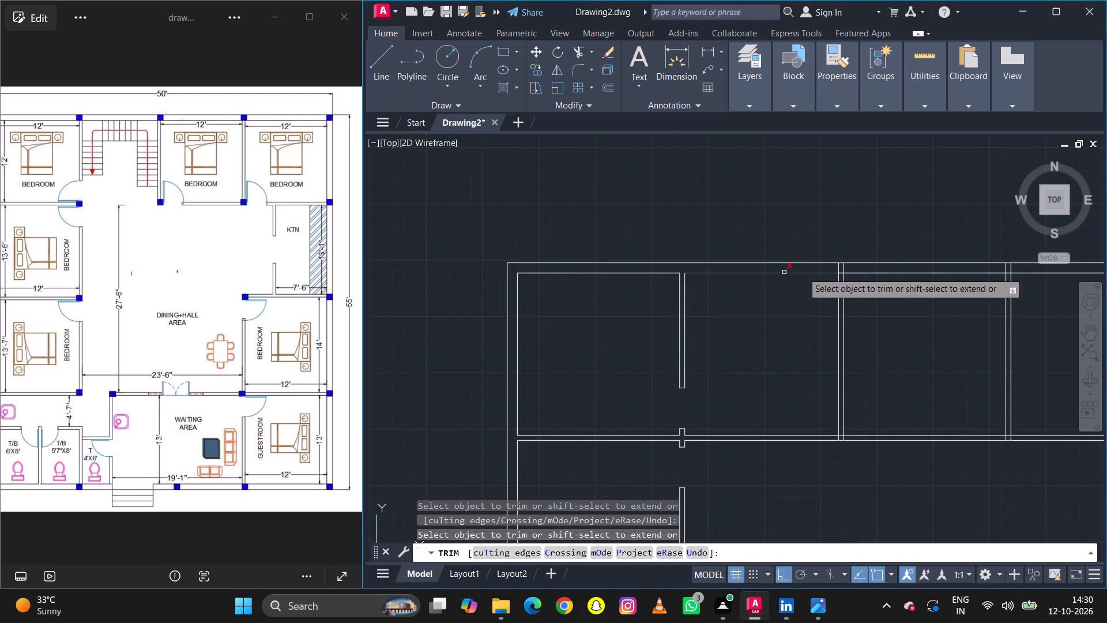
scroll(856, 266, "up", 2)
left_click_drag(848, 267, 816, 269)
left_click(774, 275)
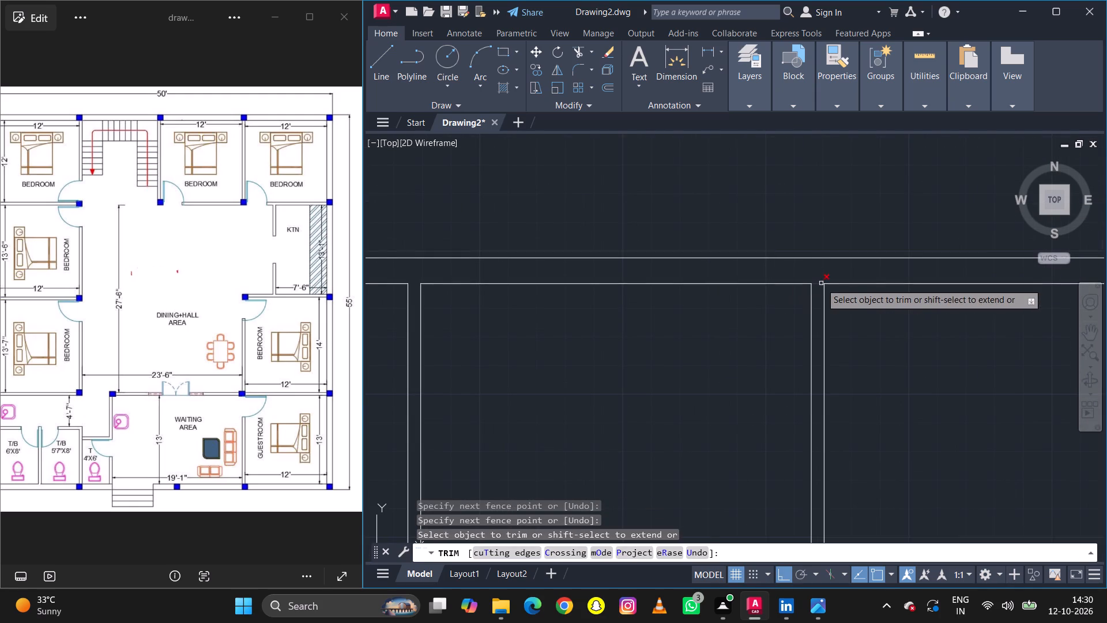
left_click(821, 283)
Trim the partition lines between the north middle and northeast bedrooms inside the north outer wall and open the junction.
scroll(657, 278, "down", 2)
scroll(891, 274, "up", 2)
left_click_drag(897, 276, 865, 273)
left_click(854, 272)
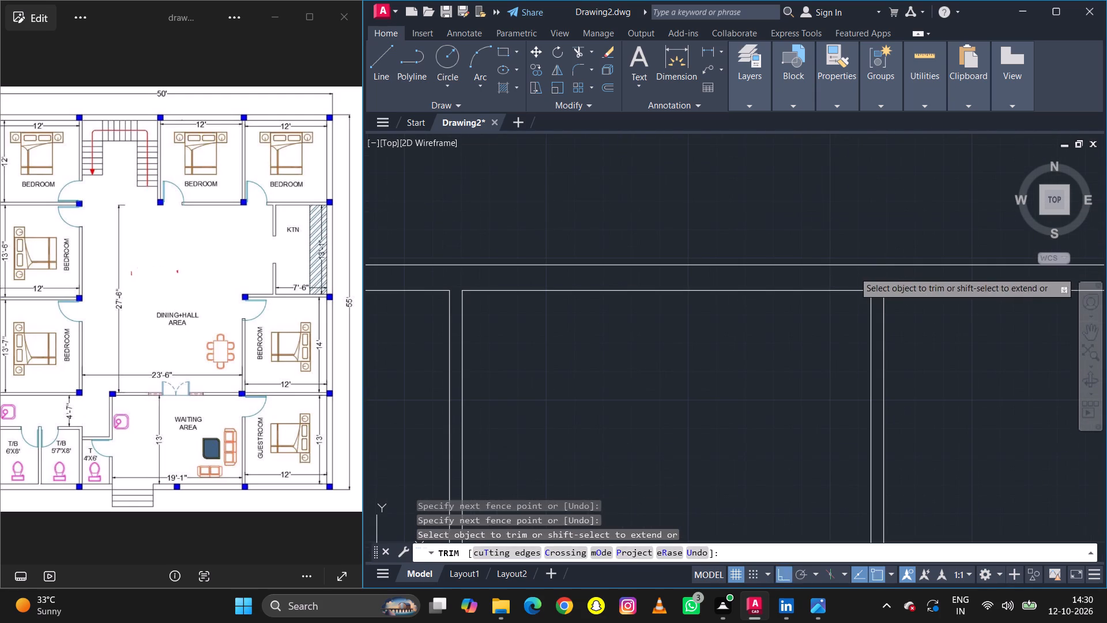
left_click(876, 293)
Trim the inner wall line ends that overrun the northeast corner of the outer walls.
scroll(788, 268, "up", 1)
scroll(774, 272, "down", 4)
scroll(869, 280, "up", 2)
left_click(906, 274)
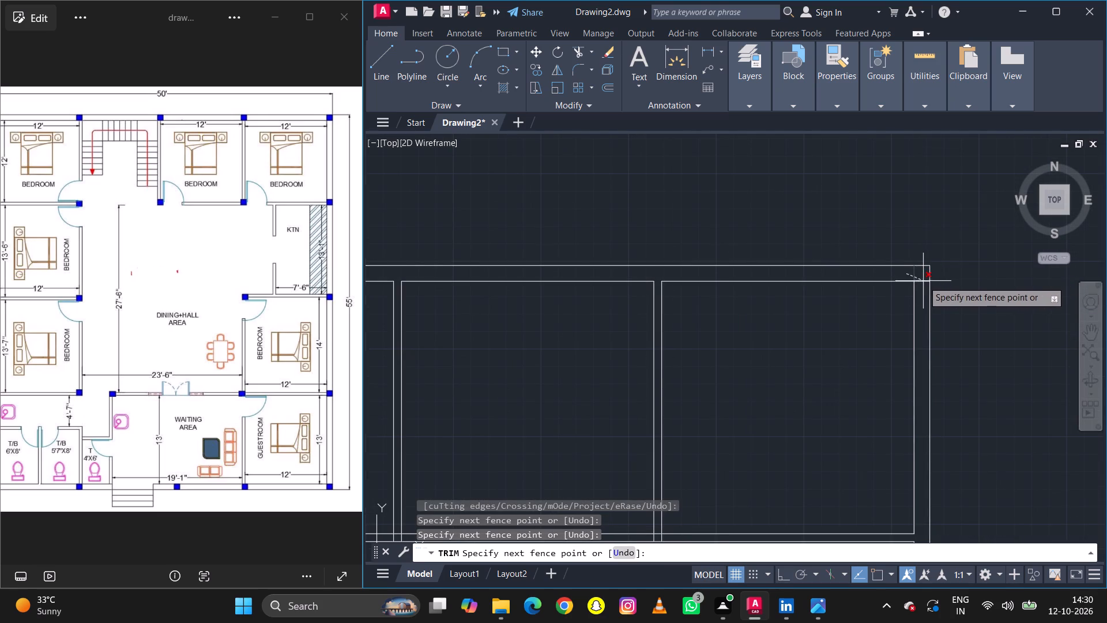
left_click(923, 285)
scroll(903, 230, "down", 5)
scroll(904, 273, "up", 3)
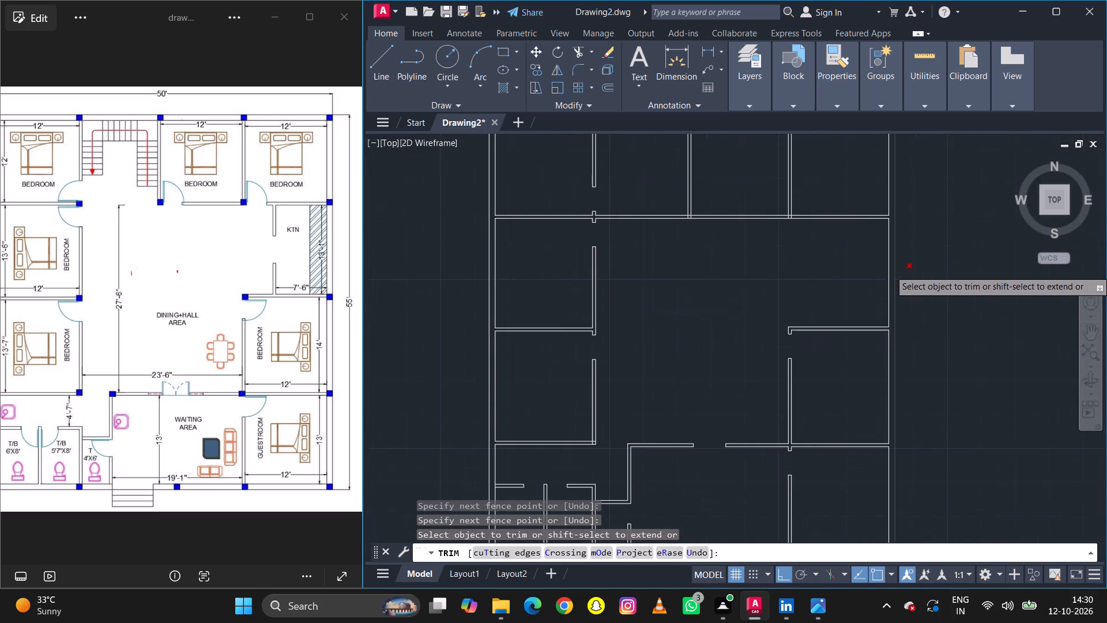
key("Escape")
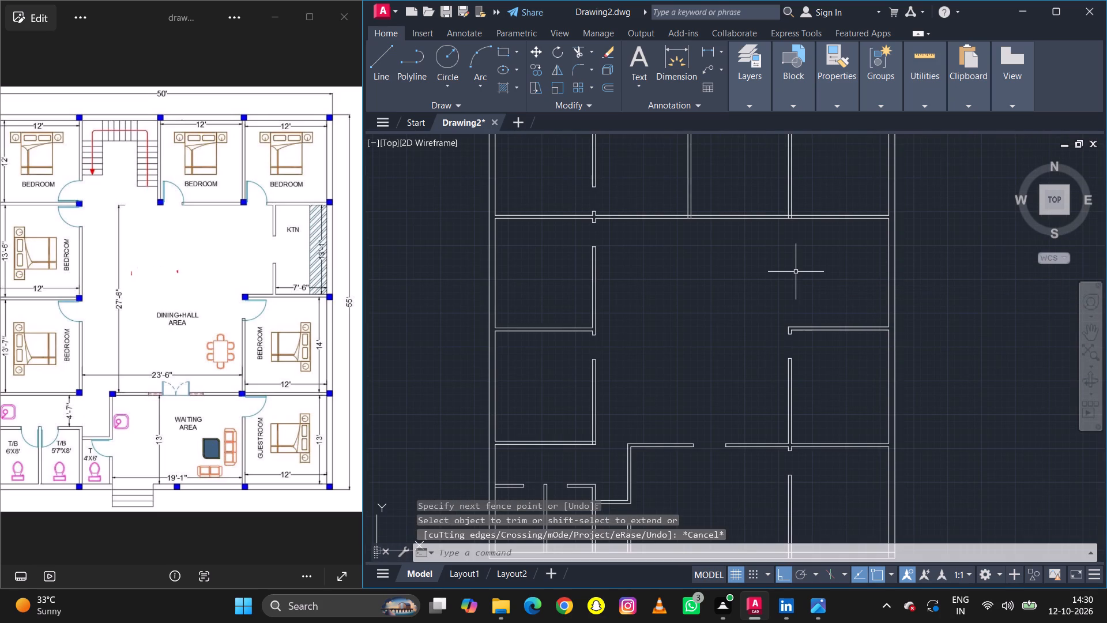
Offset the east line of the partition between the staircase and north middle bedroom 6" into the bedroom.
scroll(796, 272, "down", 2)
scroll(771, 234, "up", 1)
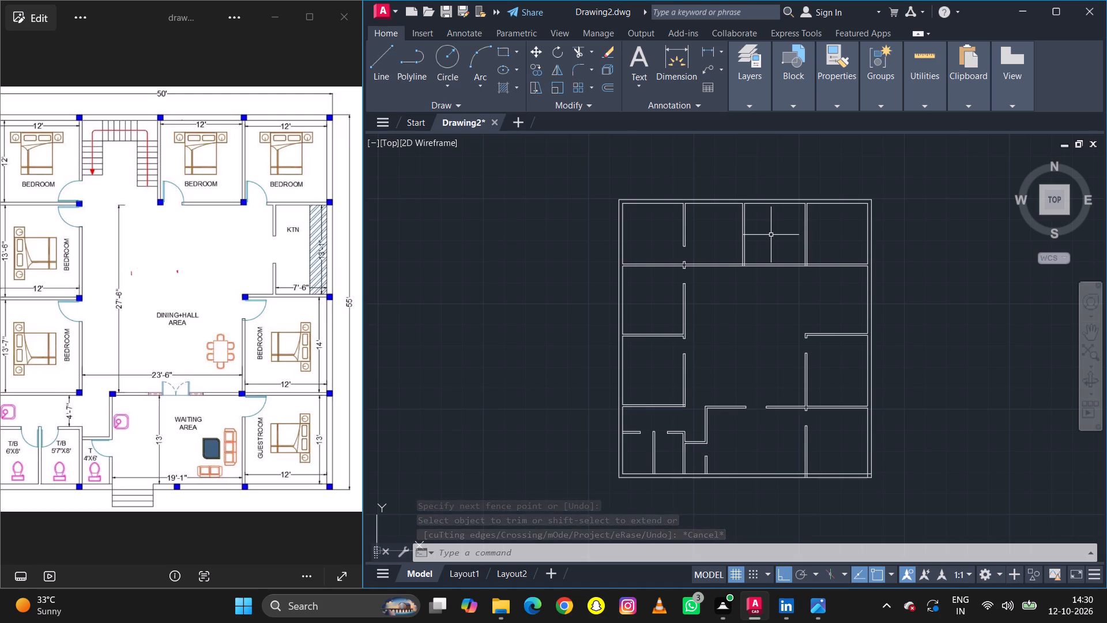
scroll(716, 261, "up", 2)
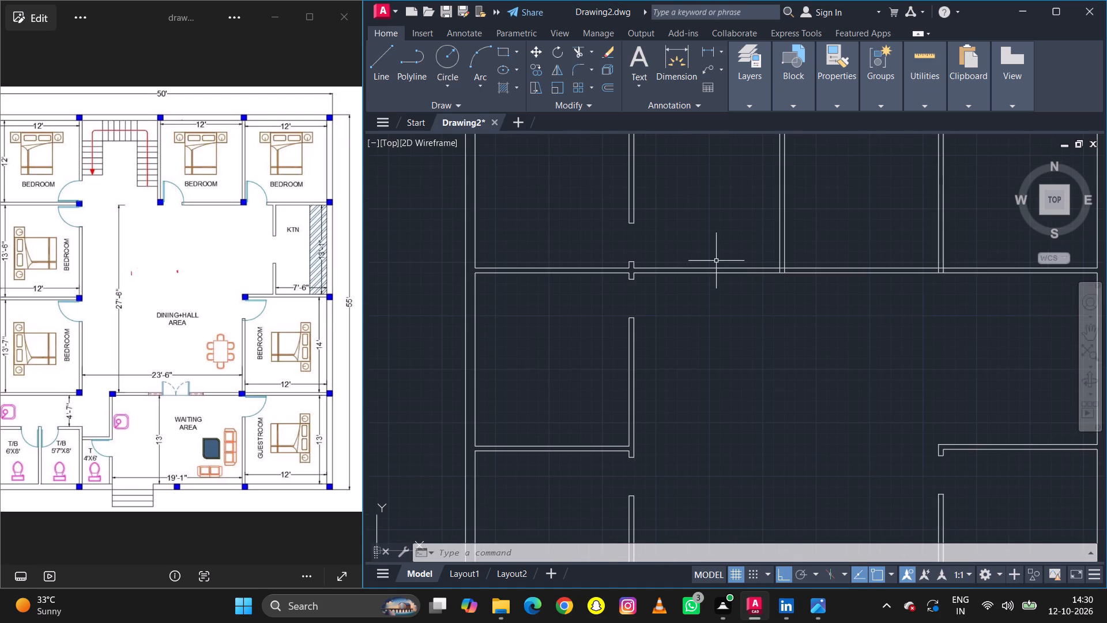
type("o")
key("space")
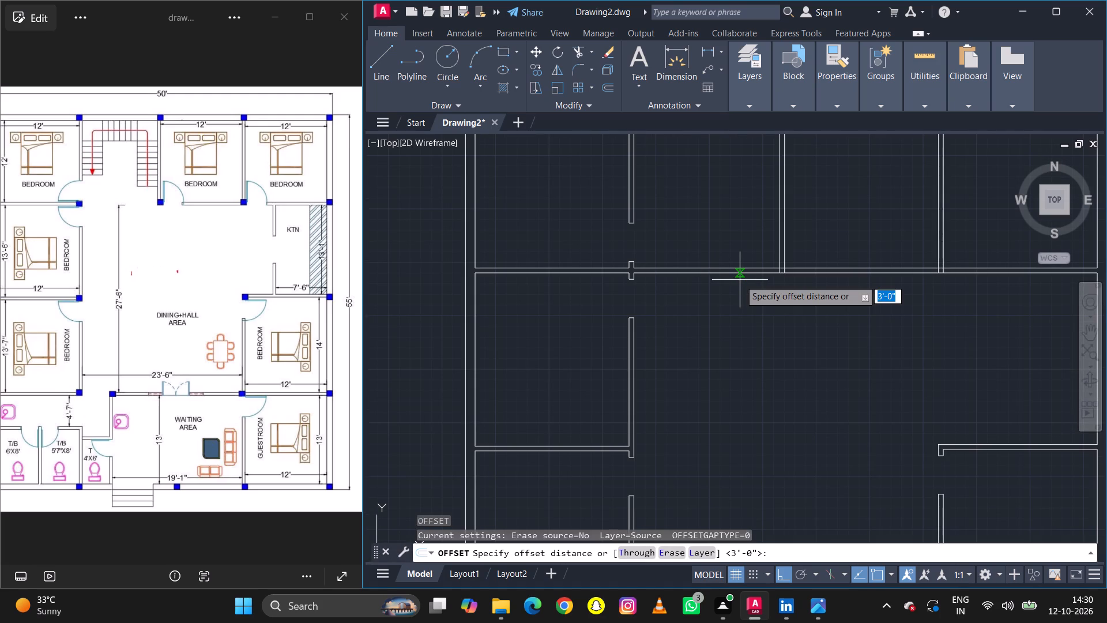
type("6")
key("space")
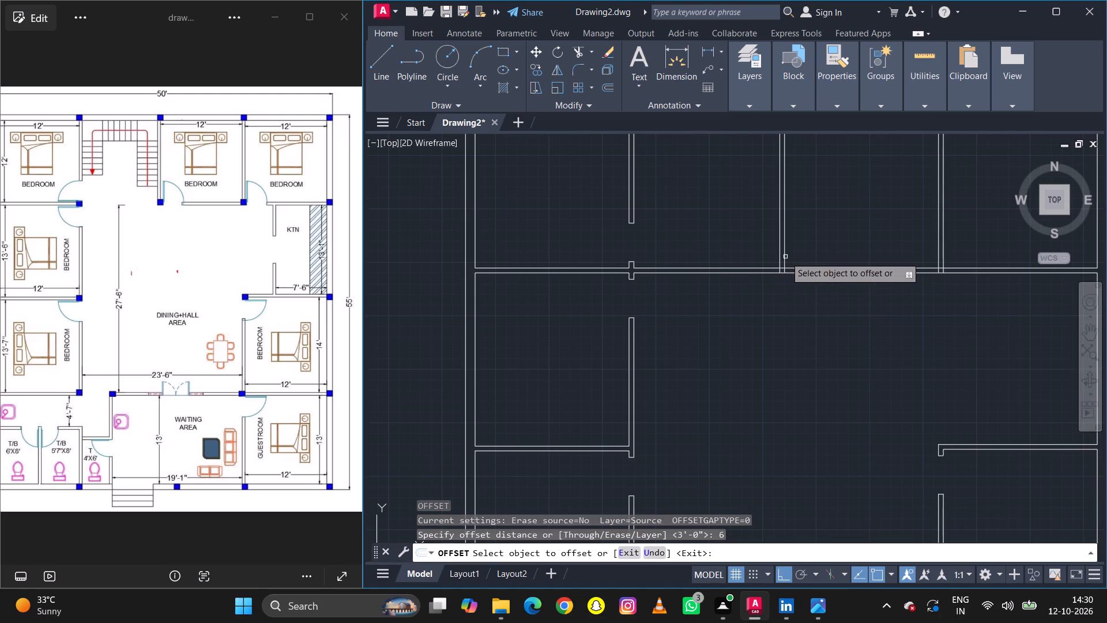
left_click(785, 257)
left_click(796, 262)
left_click(793, 260)
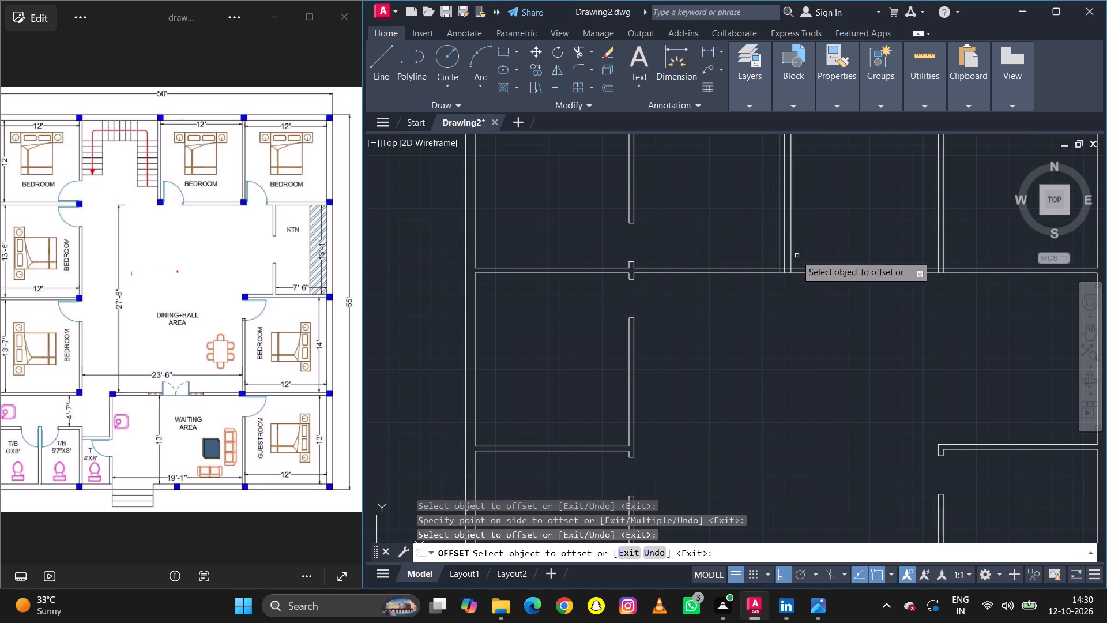
Offset the 6" jamb line in the north middle bedroom by 3' to the east for the door width.
left_click(791, 254)
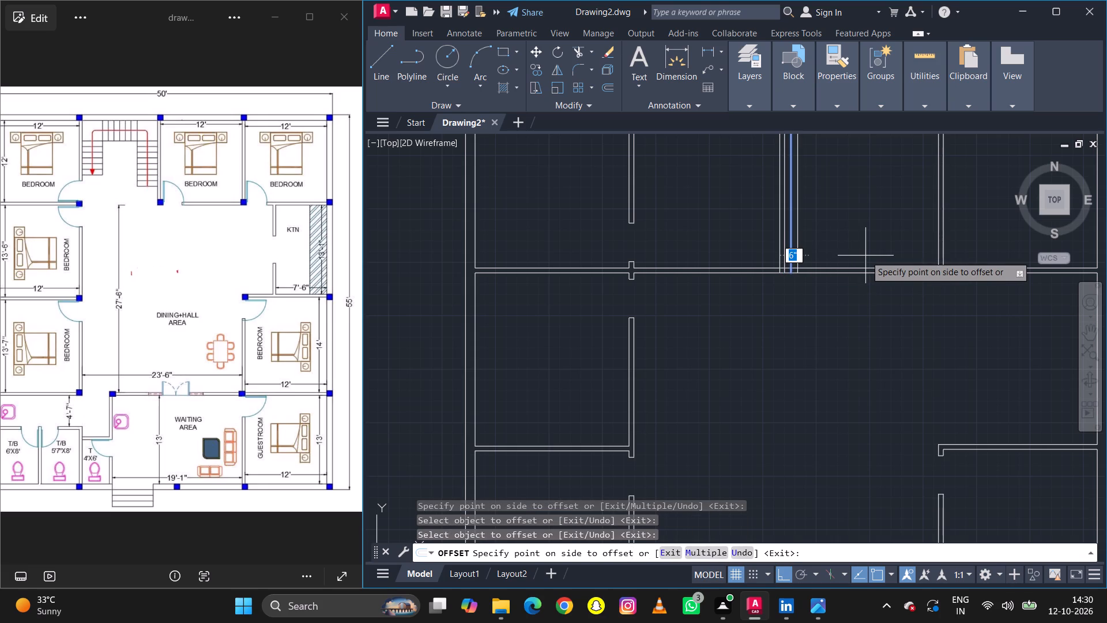
key("3")
key("apostrophe")
key("space")
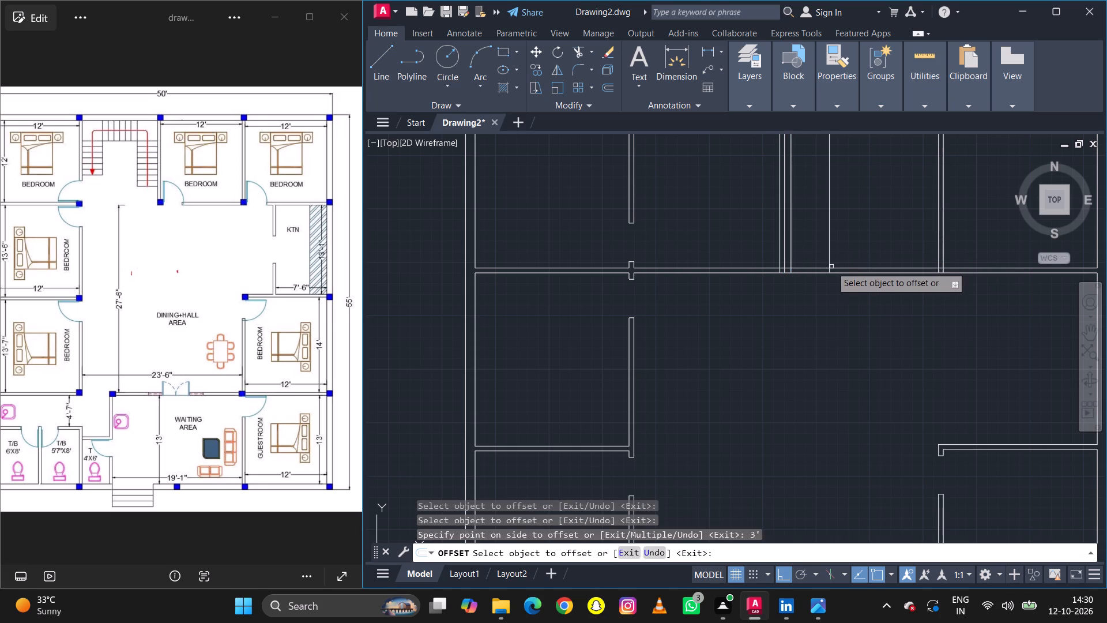
Offset the east line of the partition between the north middle and northeast bedrooms 6" east, and that copy another 3'.
left_click(944, 257)
left_click(962, 263)
left_click(950, 261)
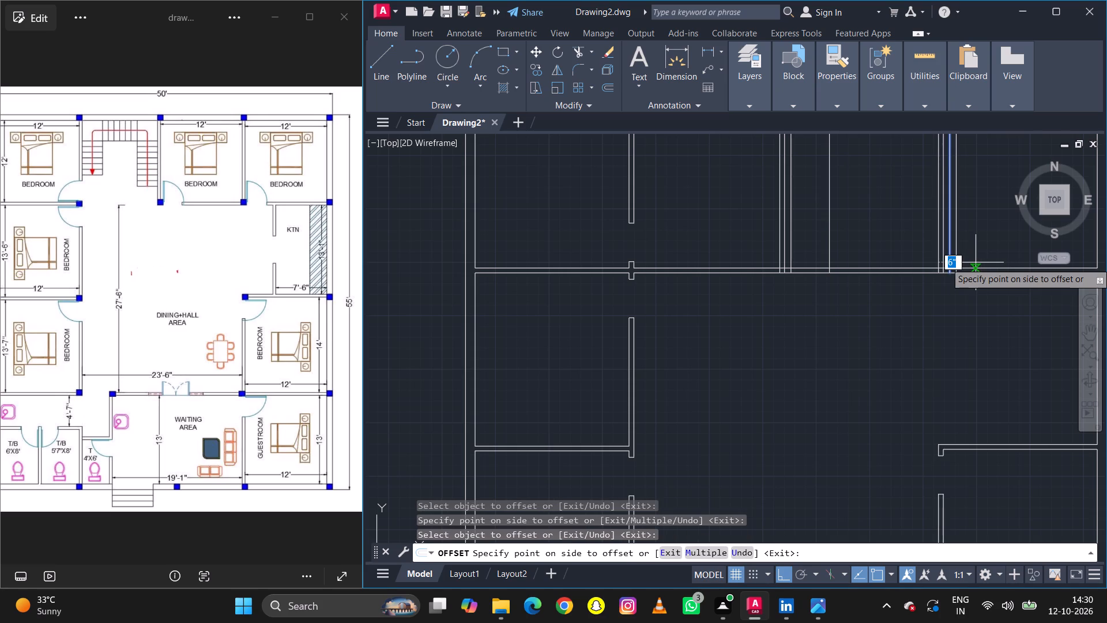
key("3")
type("'")
key("space")
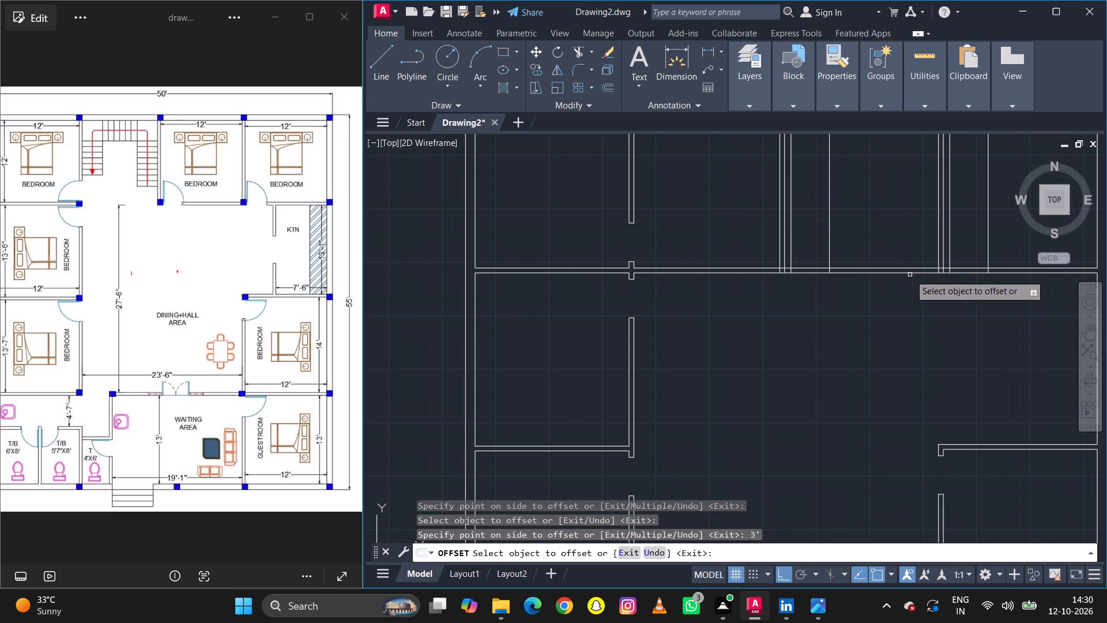
Trim the south wall and excess jamb lines to cut 3' door openings into the north middle and northeast bedrooms.
key("Escape")
key("t")
type("r")
key("space")
left_click_drag(857, 227, 800, 225)
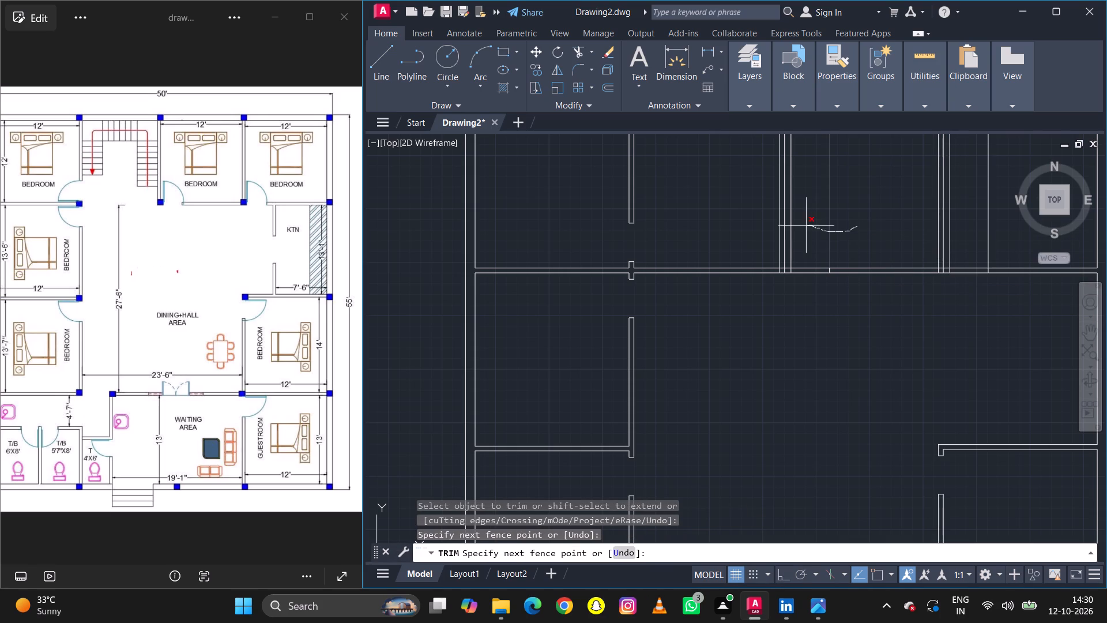
left_click_drag(800, 225, 808, 288)
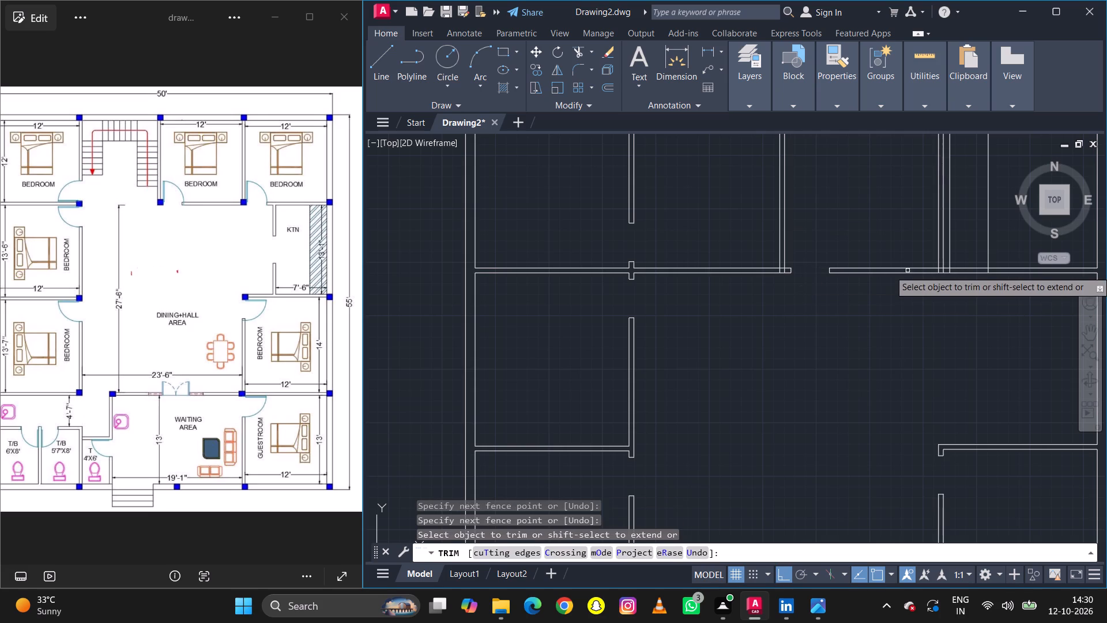
left_click_drag(997, 247, 946, 248)
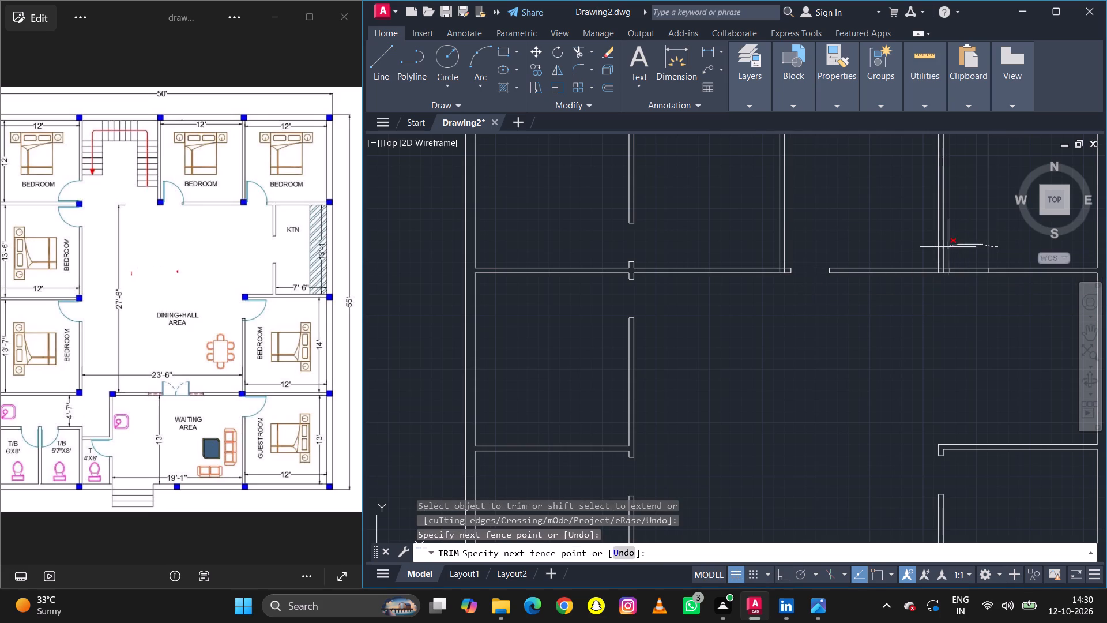
left_click_drag(946, 248, 973, 302)
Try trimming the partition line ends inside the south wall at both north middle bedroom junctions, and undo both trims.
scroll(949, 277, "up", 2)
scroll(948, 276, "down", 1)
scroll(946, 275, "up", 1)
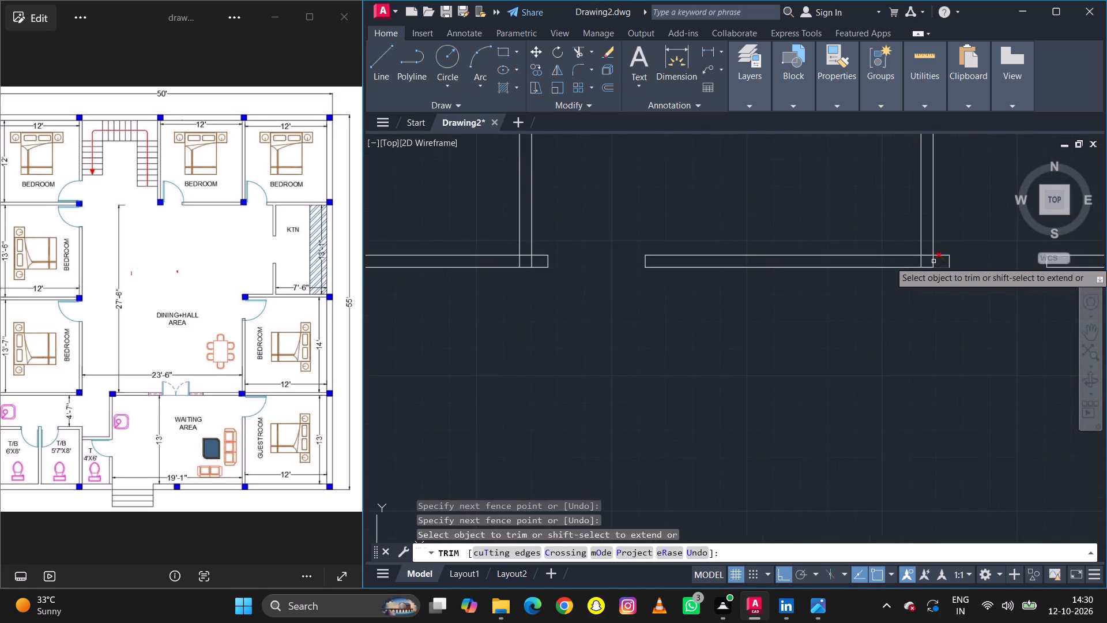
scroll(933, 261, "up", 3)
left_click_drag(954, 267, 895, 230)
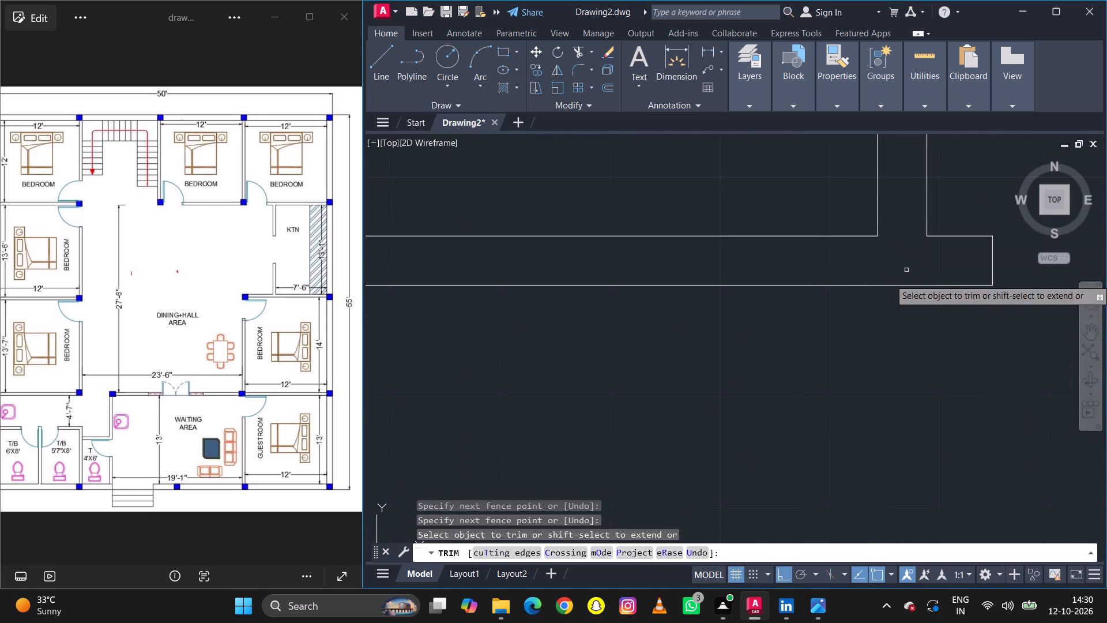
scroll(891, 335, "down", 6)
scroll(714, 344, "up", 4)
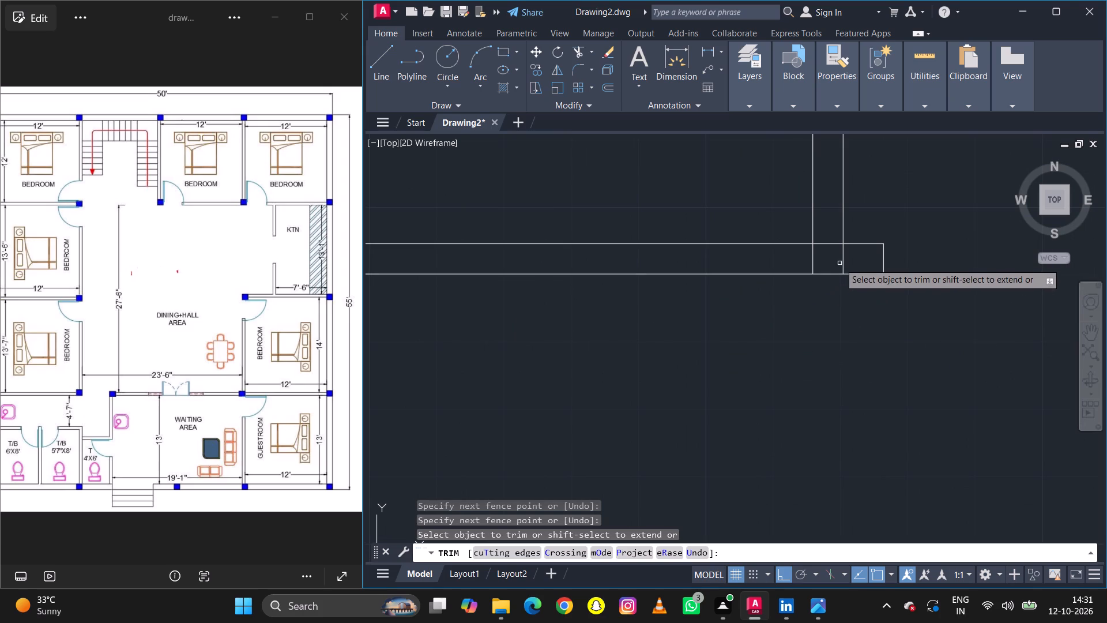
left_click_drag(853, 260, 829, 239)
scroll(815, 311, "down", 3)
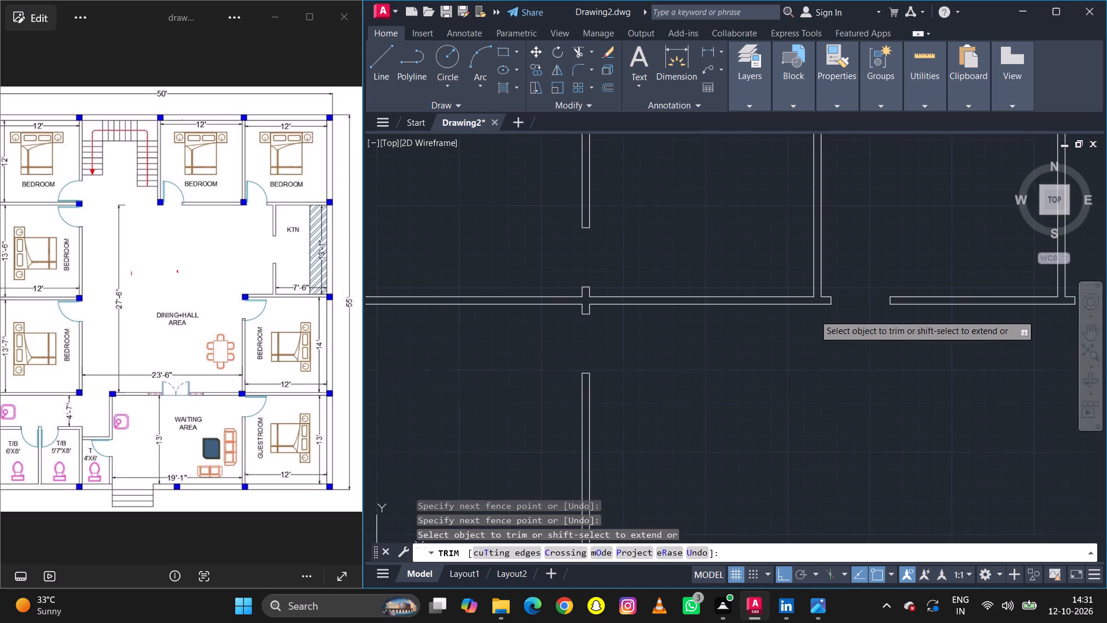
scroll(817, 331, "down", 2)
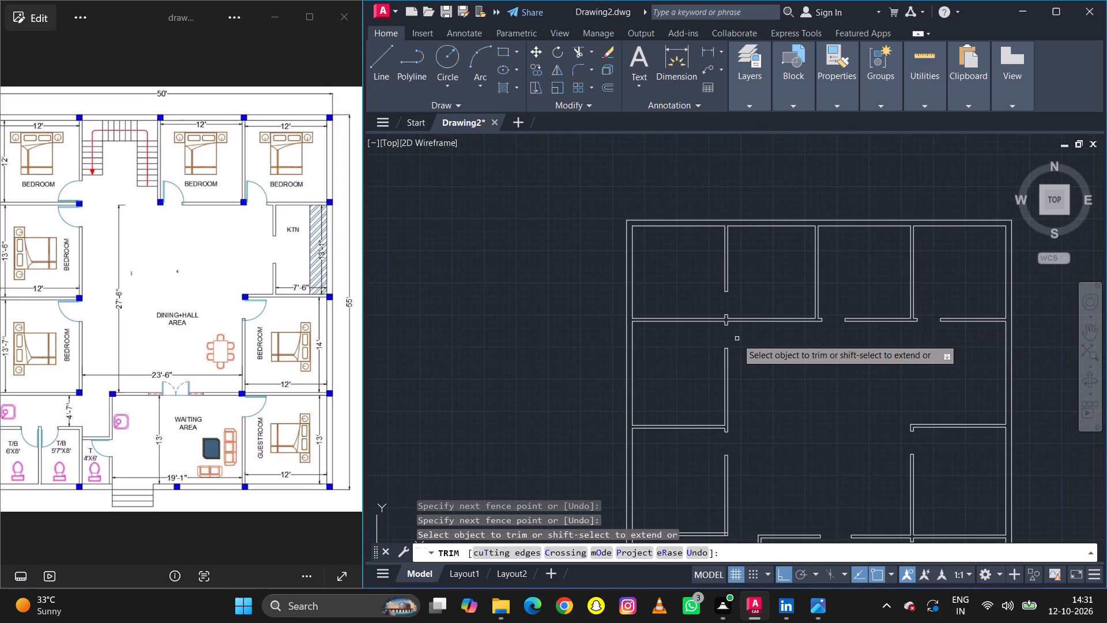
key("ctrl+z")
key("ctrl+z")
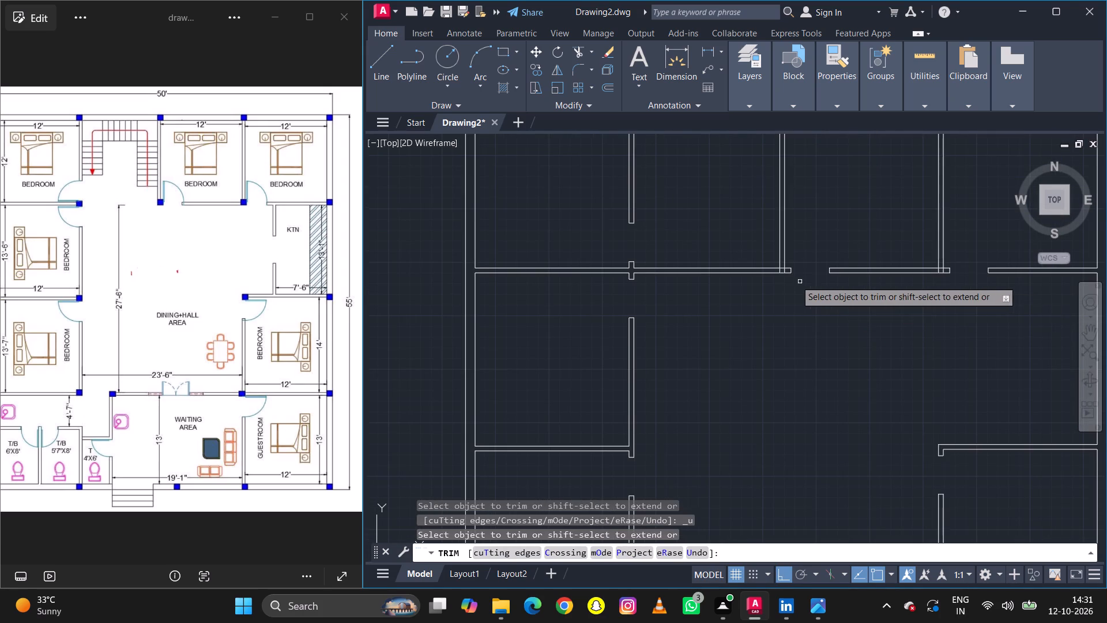
Trim the east partition line and upper wall line inside the north middle bedroom's southwest junction, keeping the west partition line.
scroll(780, 266, "up", 6)
left_click_drag(784, 267, 880, 333)
scroll(847, 358, "down", 1)
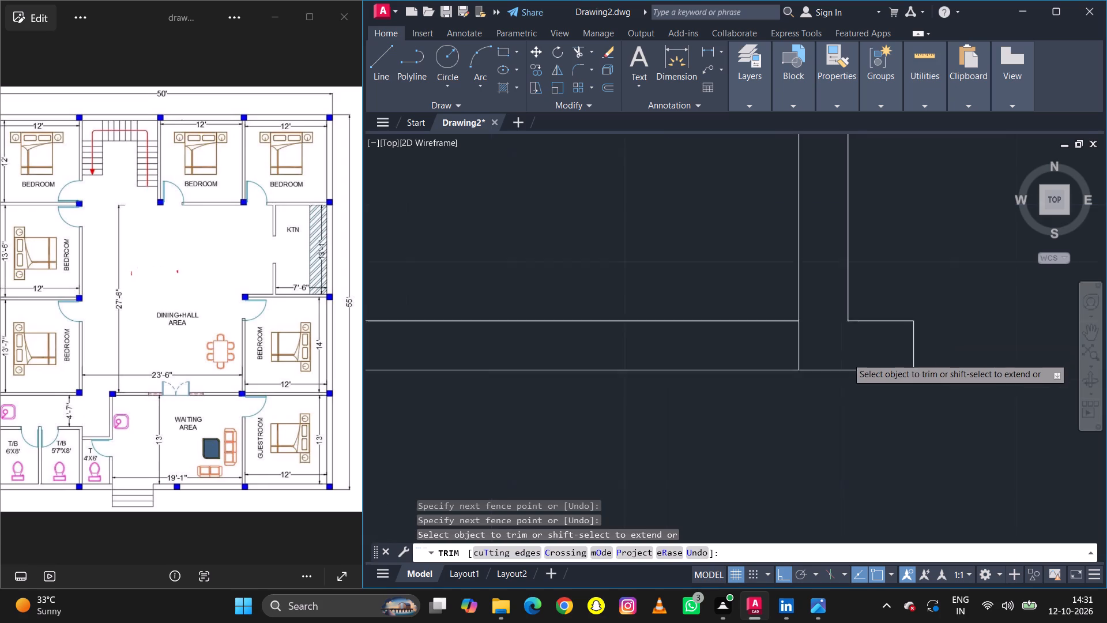
Join the two short east line pieces of the partition stub at the staircase area's southwest corner into one line.
scroll(847, 358, "down", 4)
scroll(613, 365, "up", 2)
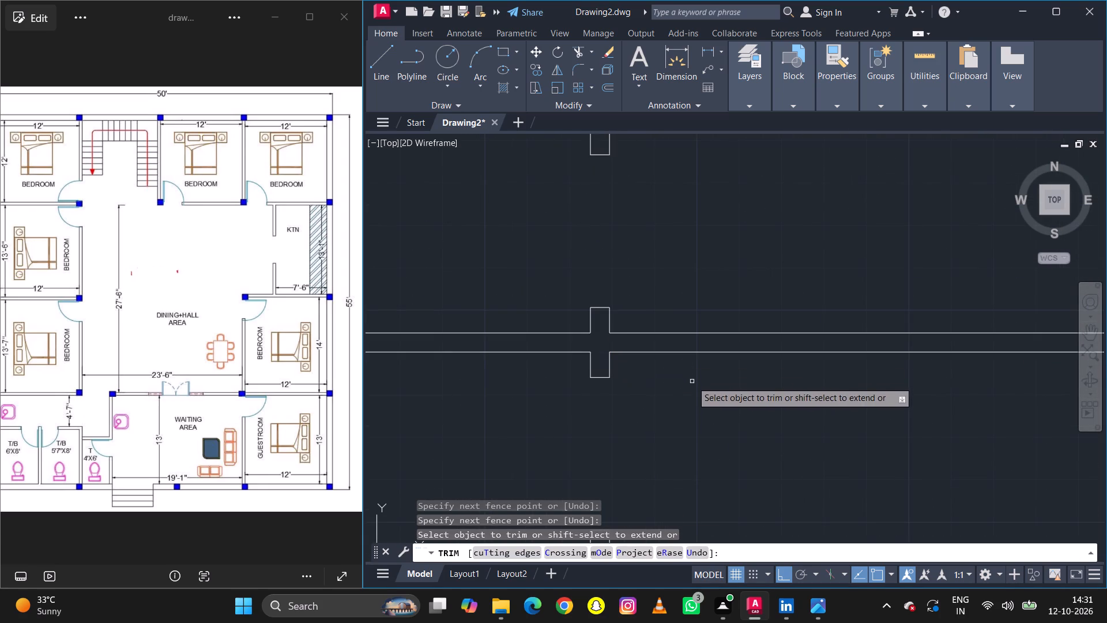
key("Escape")
key("k")
key("BackSpace")
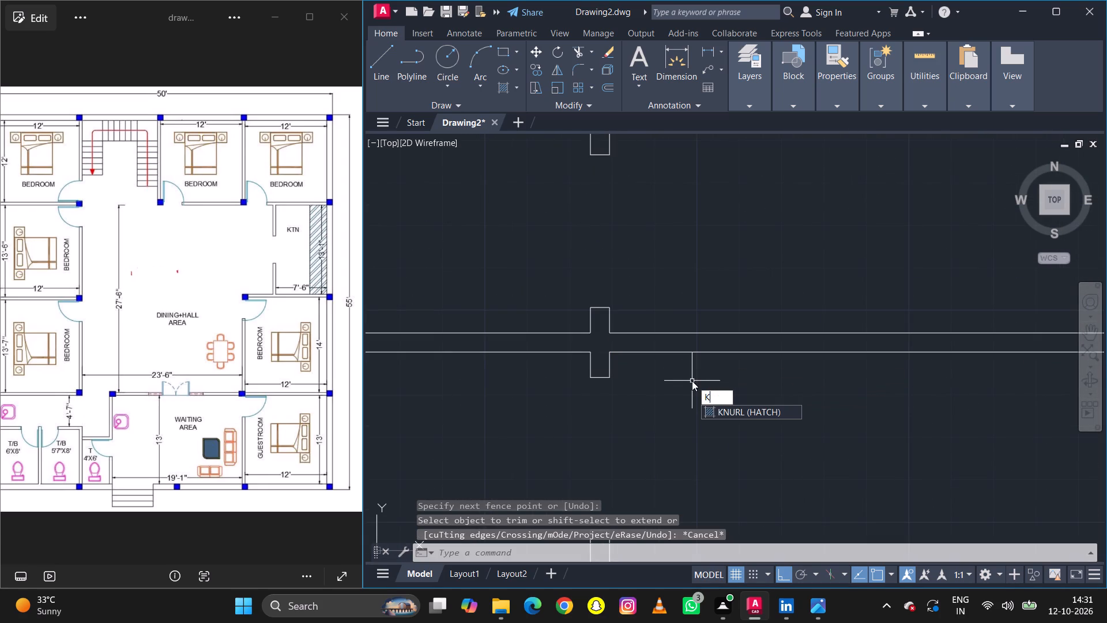
key("BackSpace")
type("j")
key("space")
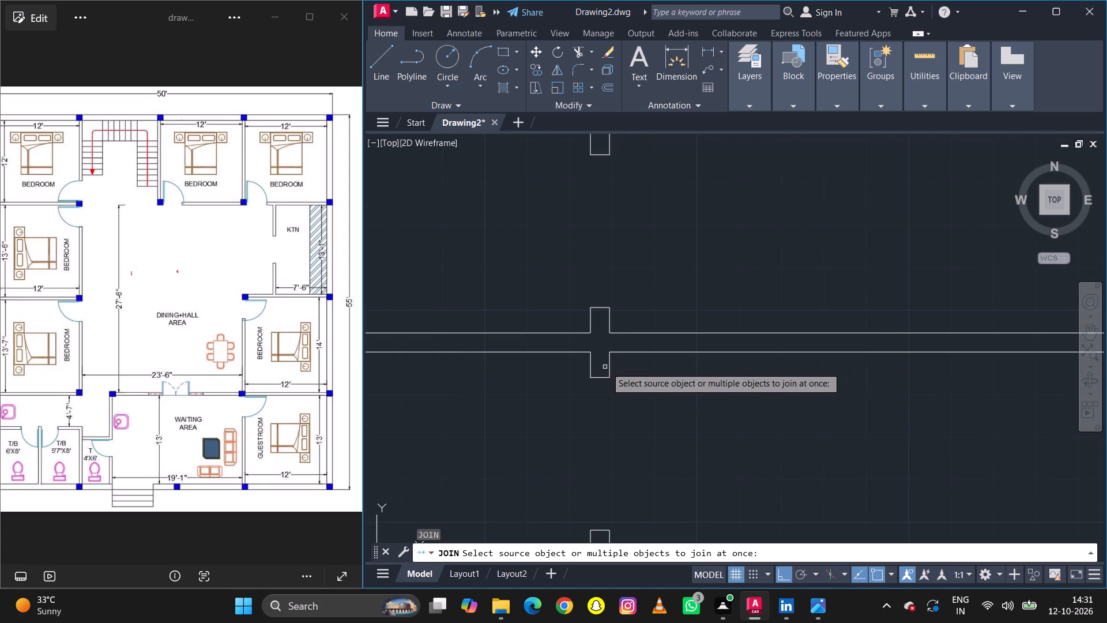
left_click(608, 367)
left_click(611, 323)
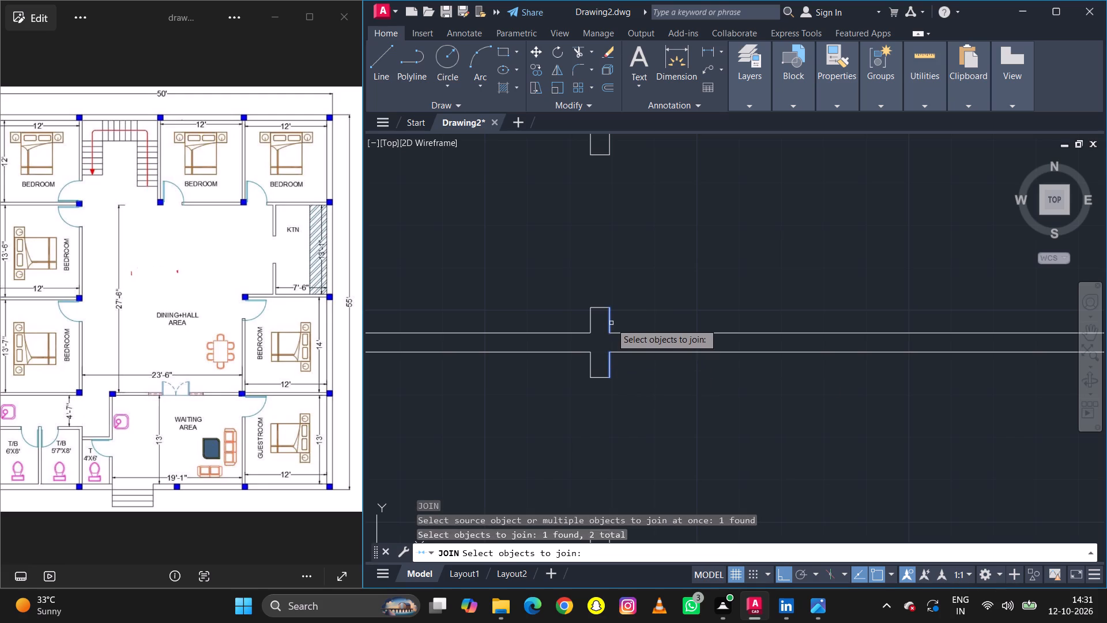
key("space")
key("Escape")
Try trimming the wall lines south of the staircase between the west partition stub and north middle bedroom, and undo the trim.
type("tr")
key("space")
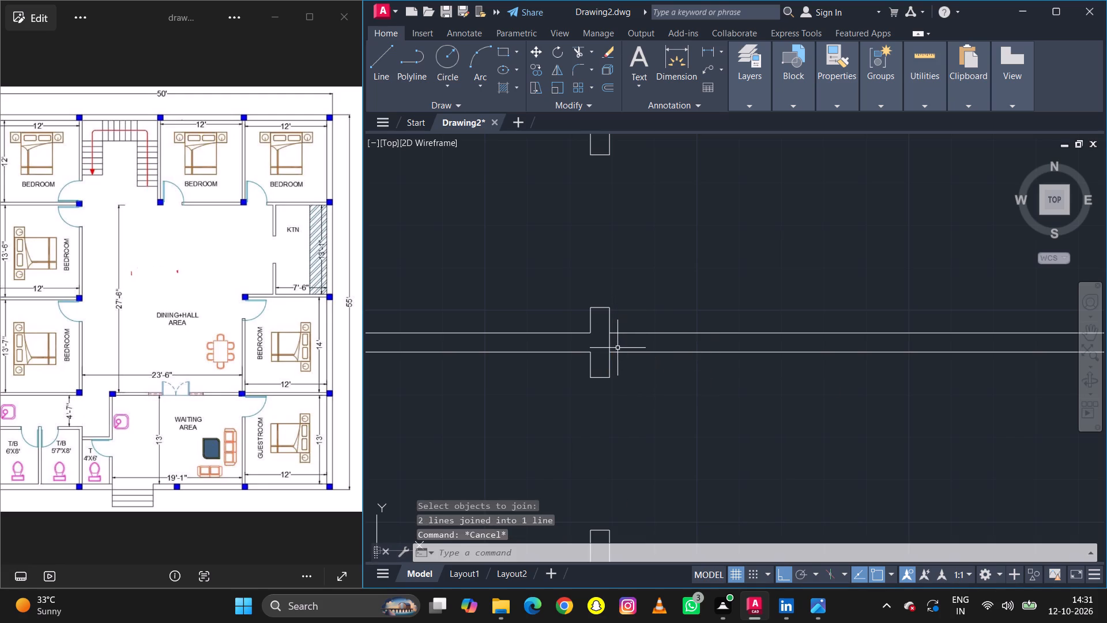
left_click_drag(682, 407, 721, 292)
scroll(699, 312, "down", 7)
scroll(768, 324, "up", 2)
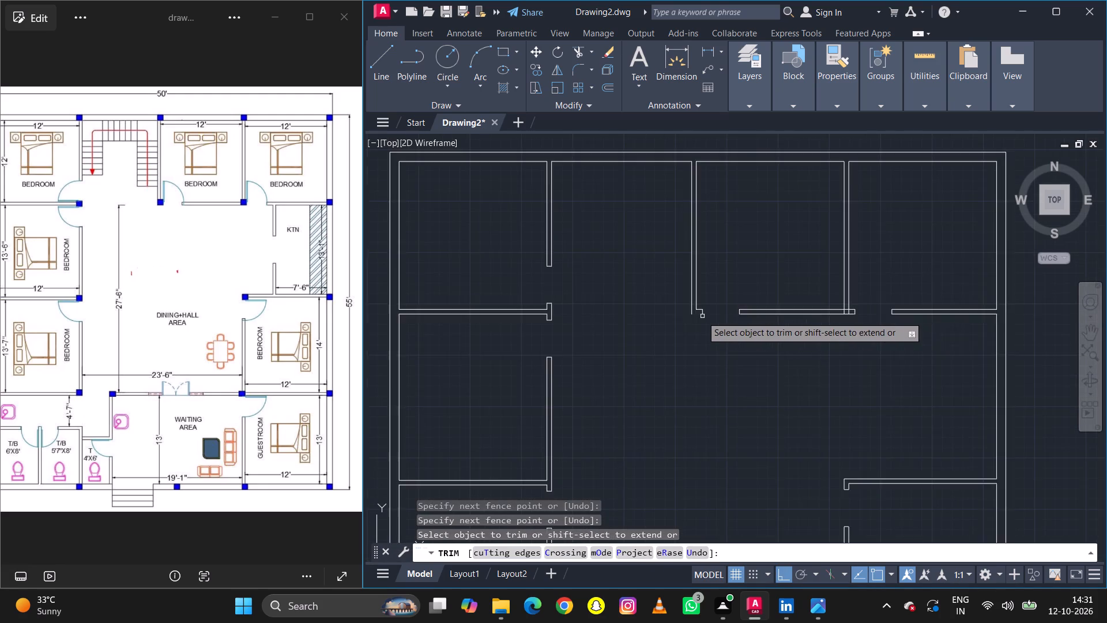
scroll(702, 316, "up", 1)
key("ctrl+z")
Trim away the wall lines south of the staircase between the west partition stub and the north middle bedroom.
scroll(619, 355, "down", 3)
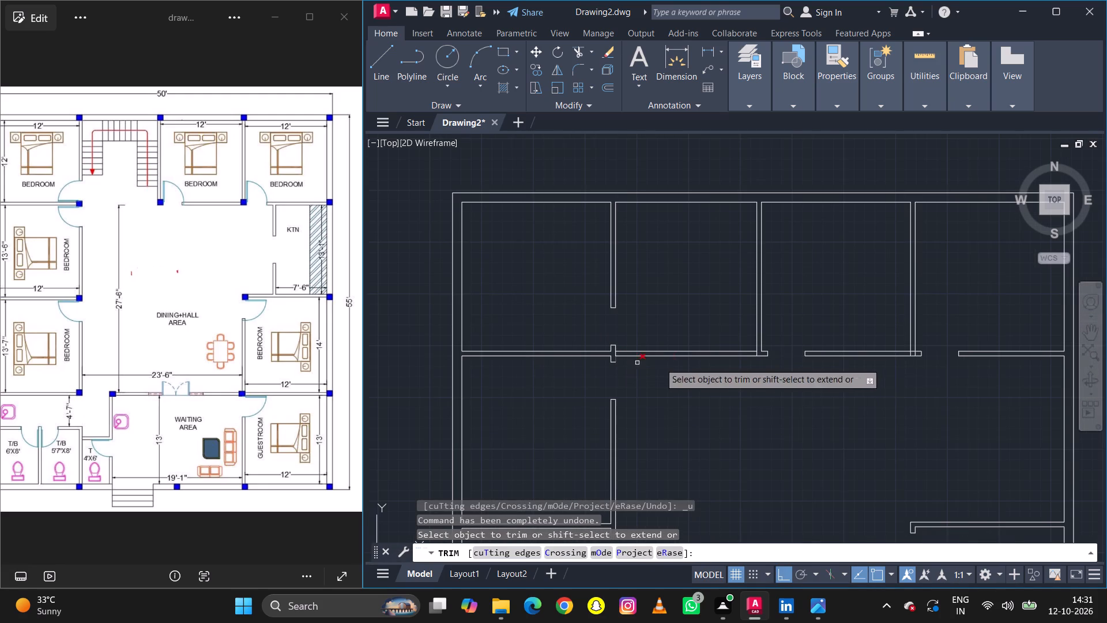
left_click_drag(726, 372, 729, 322)
scroll(721, 347, "down", 2)
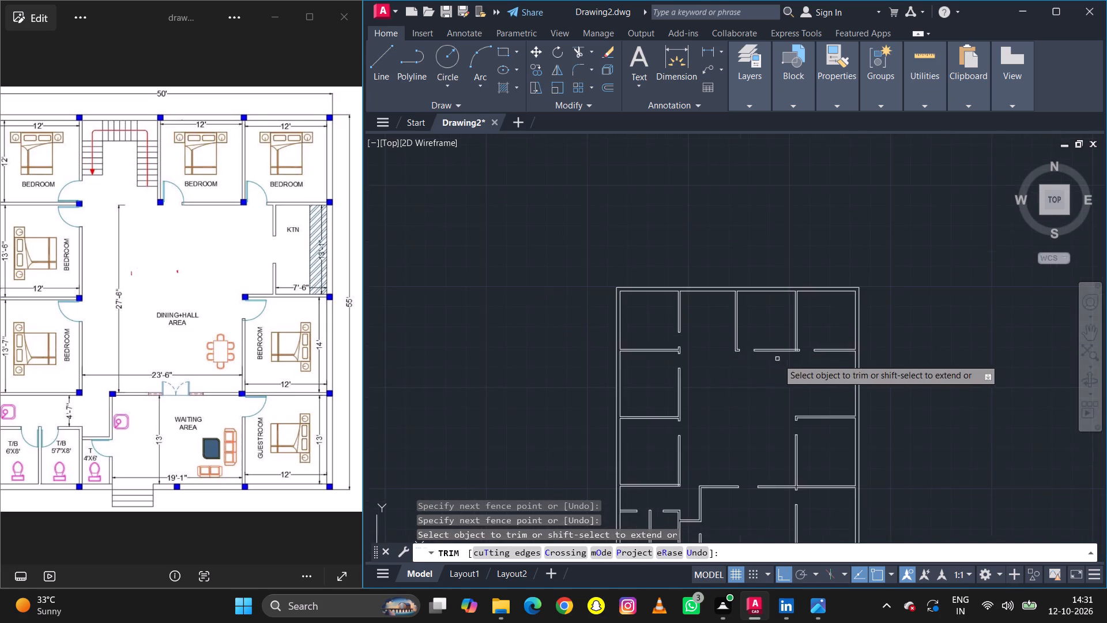
Trim the lines inside the south junction of the partition between the north middle and northeast bedrooms to open it.
scroll(783, 356, "up", 3)
scroll(829, 342, "down", 1)
scroll(830, 341, "up", 2)
left_click_drag(836, 339, 818, 339)
left_click(826, 331)
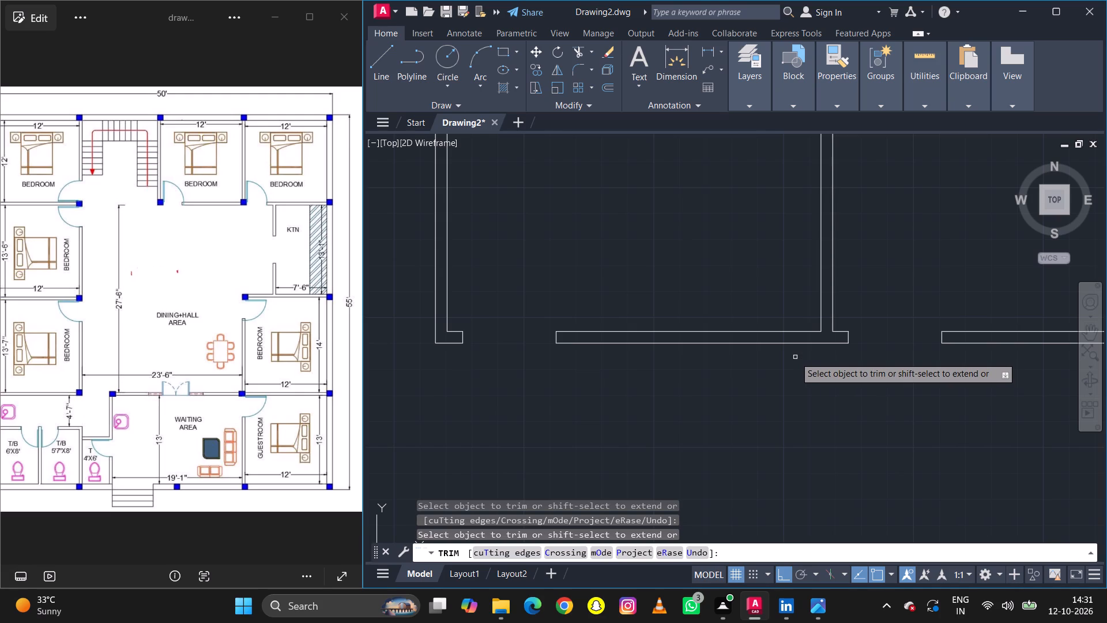
scroll(705, 364, "down", 1)
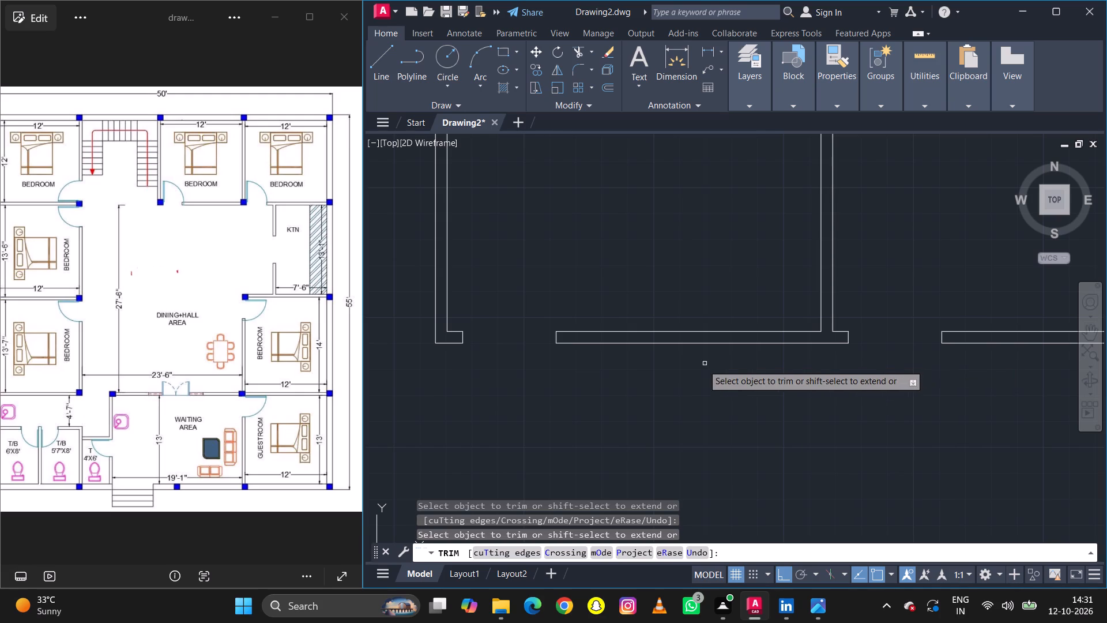
scroll(703, 365, "down", 2)
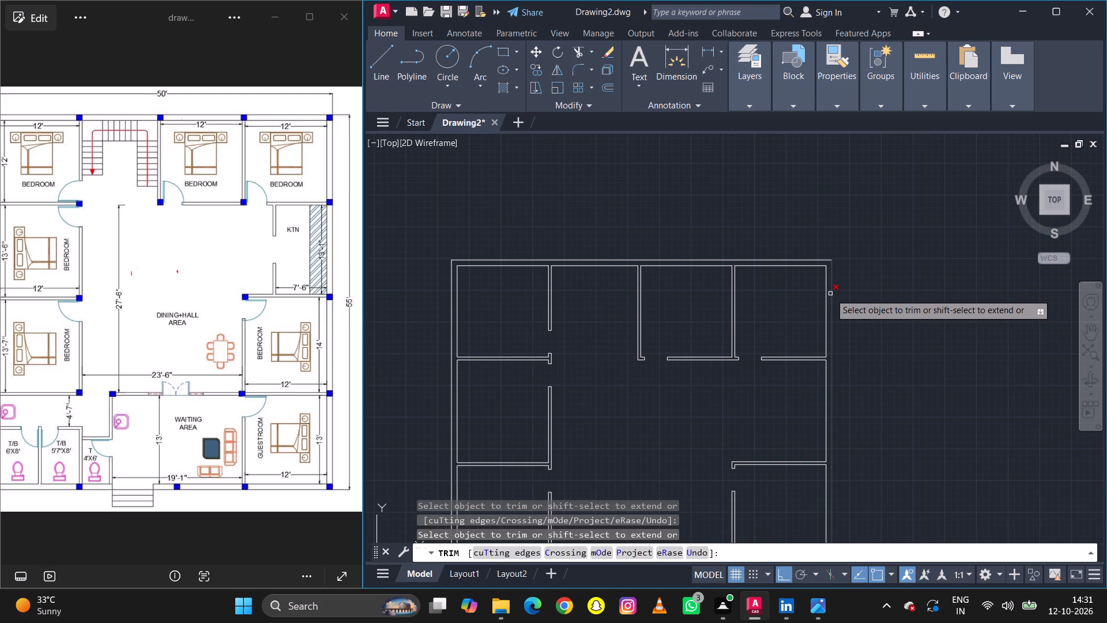
scroll(770, 276, "down", 2)
scroll(763, 338, "up", 1)
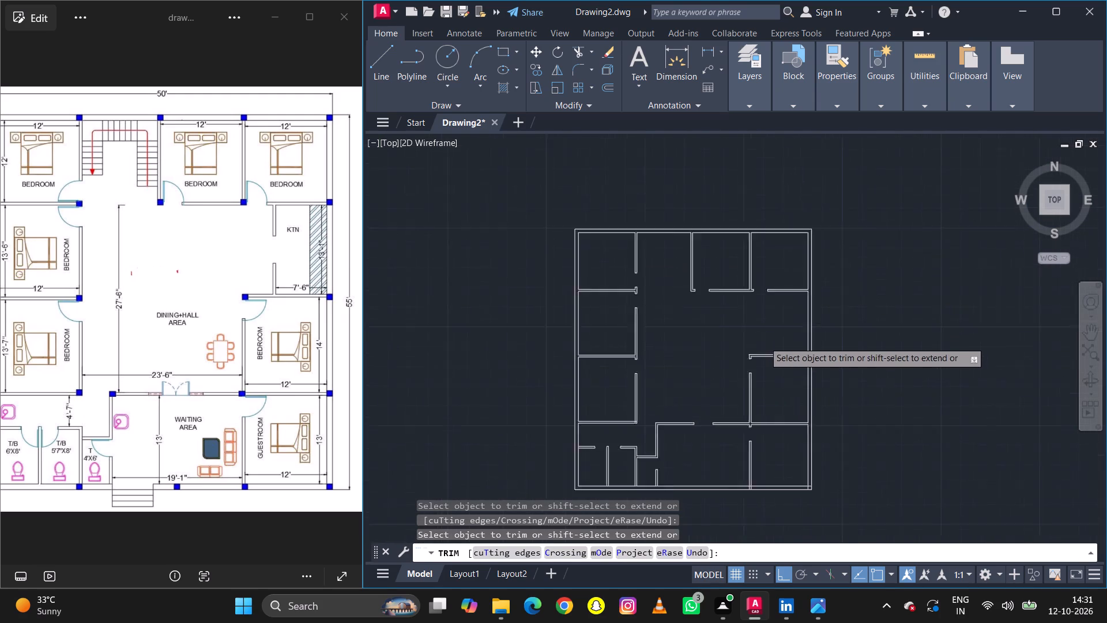
scroll(765, 343, "up", 1)
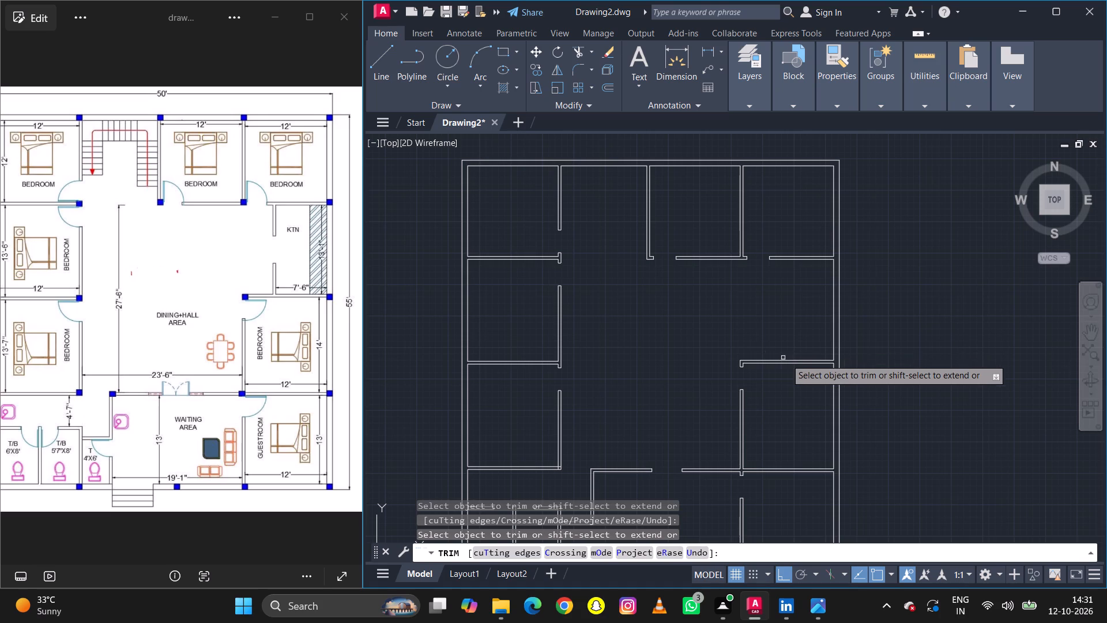
scroll(820, 362, "up", 2)
key("Escape")
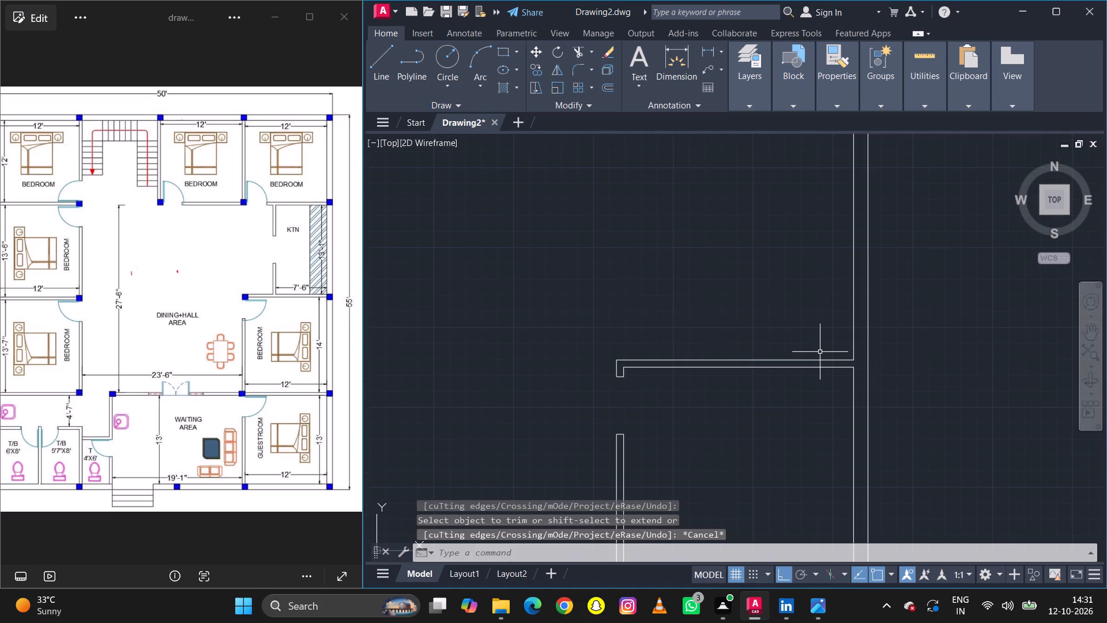
Offset the east outer wall's inner line 7'6" west, and that copy another 4.5" west, to form the kitchen's west partition.
type("o")
key("space")
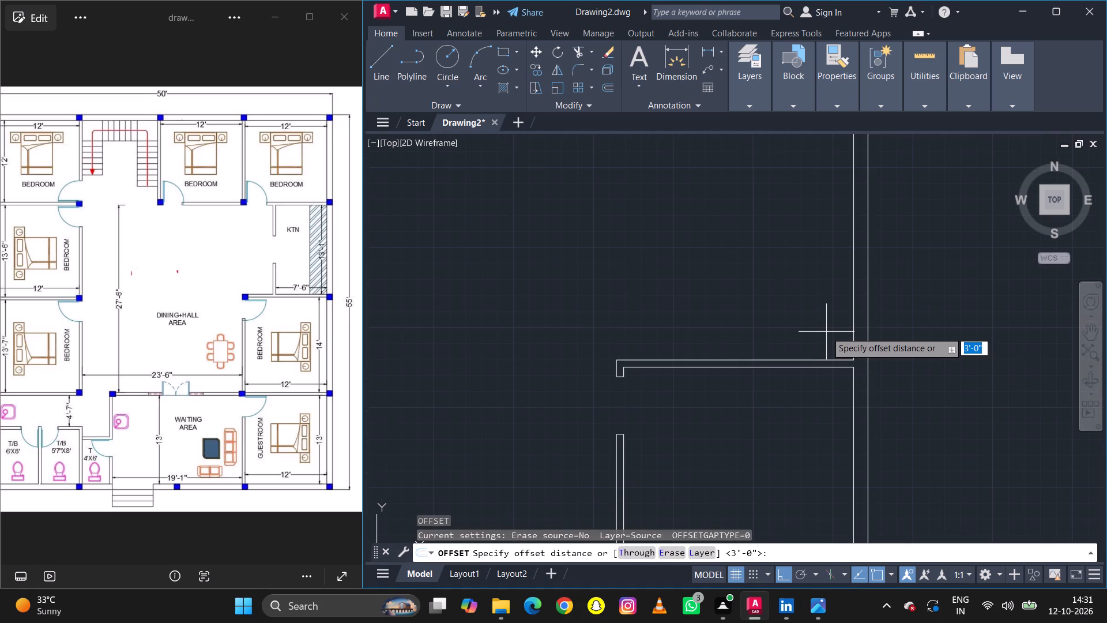
key("7")
key("apostrophe")
type("6")
key("space")
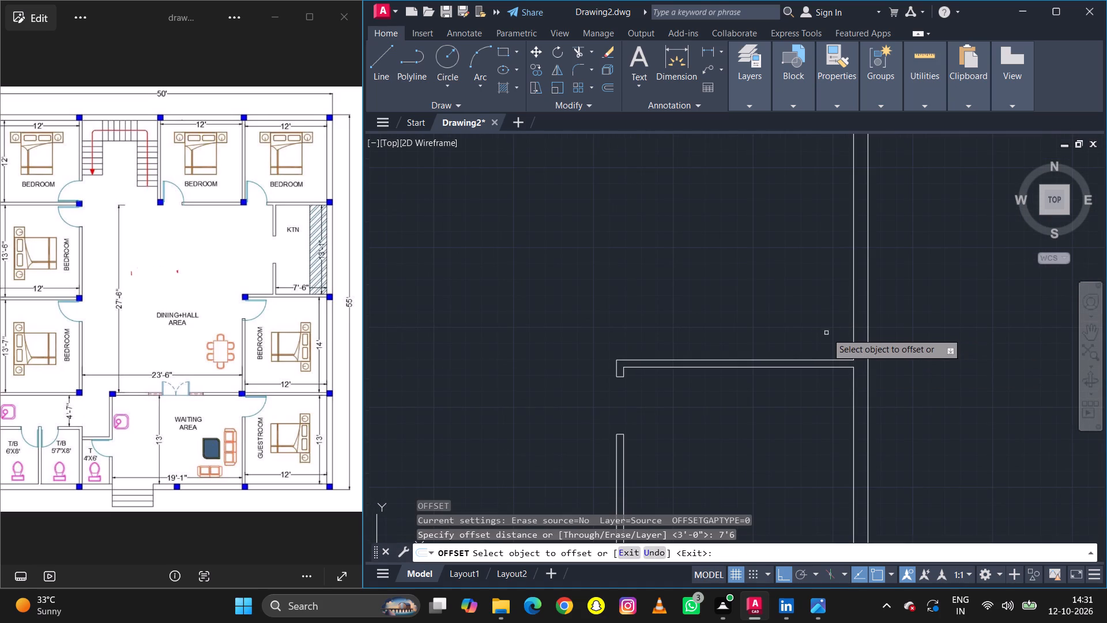
left_click(854, 337)
left_click(782, 332)
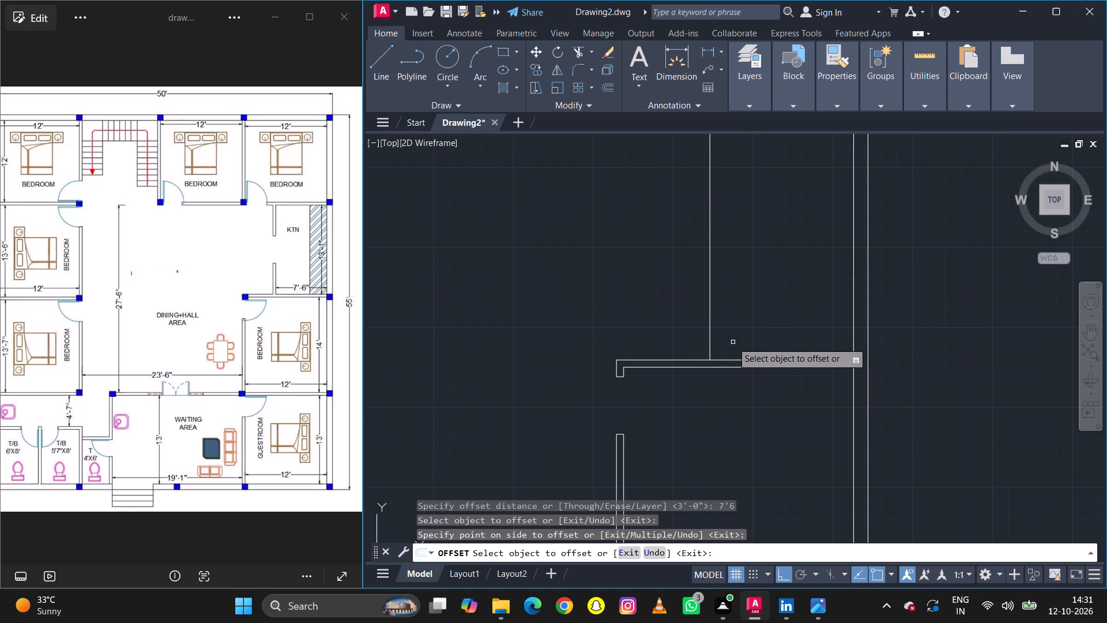
left_click(711, 344)
type("4.")
type("5")
key("space")
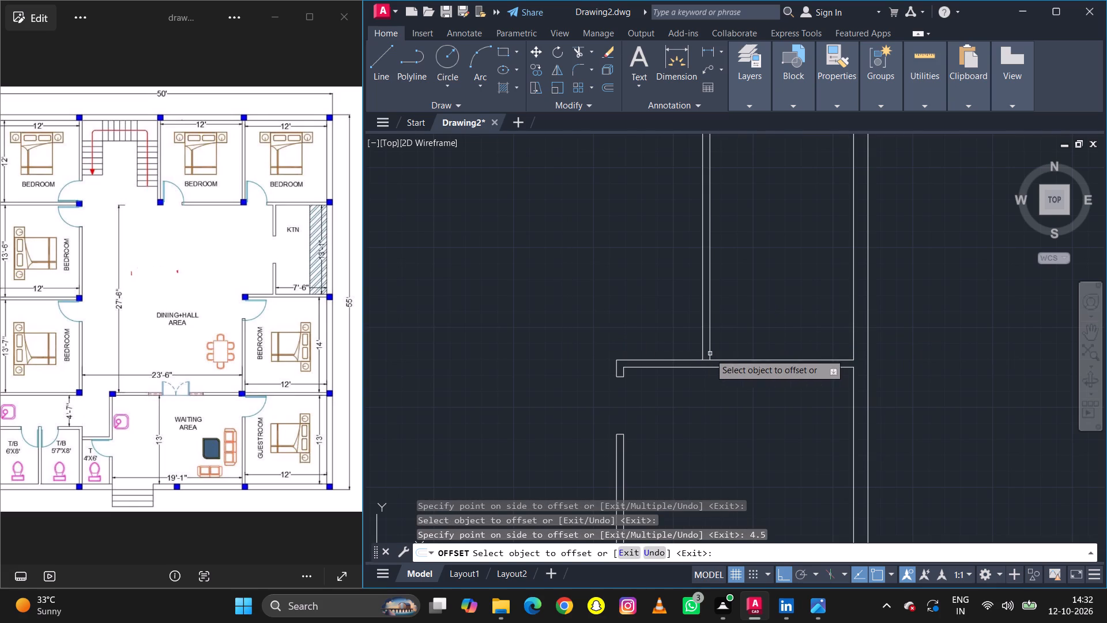
Trim the lines crossing inside the kitchen west partition's north and south junctions to open them.
scroll(707, 365, "down", 2)
scroll(719, 301, "up", 2)
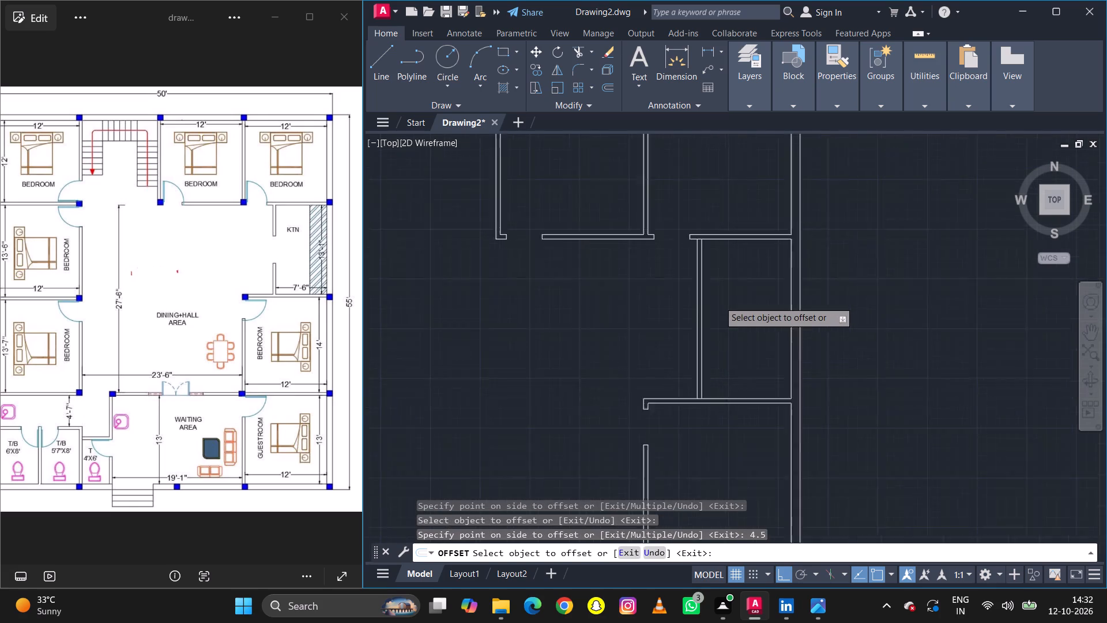
key("Escape")
key("t")
type("r")
key("space")
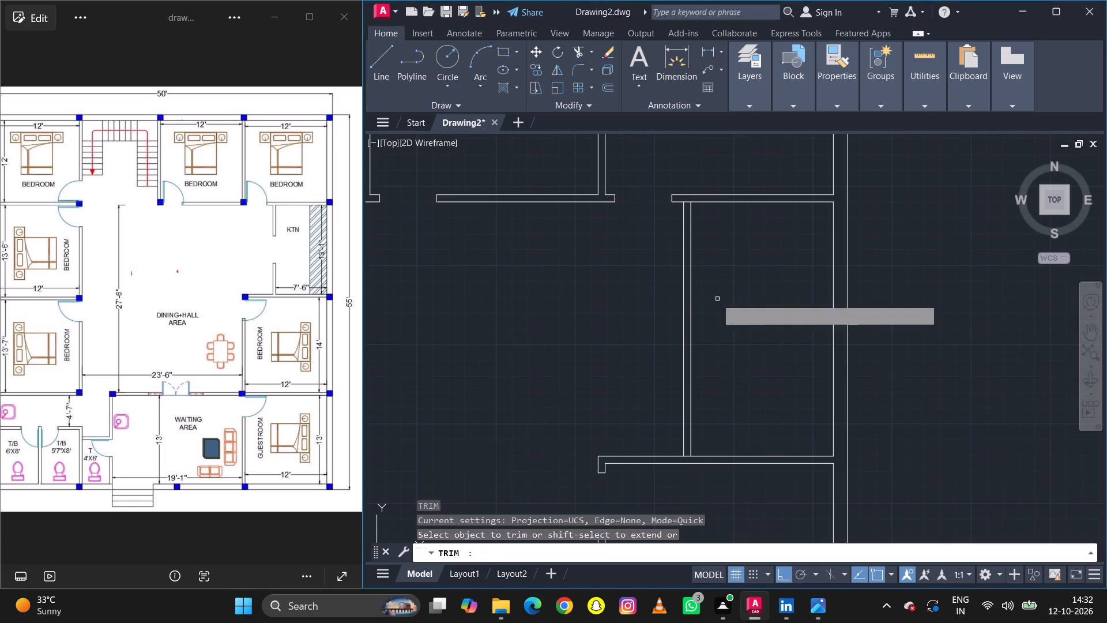
scroll(687, 208, "up", 2)
left_click(687, 194)
scroll(687, 188, "down", 4)
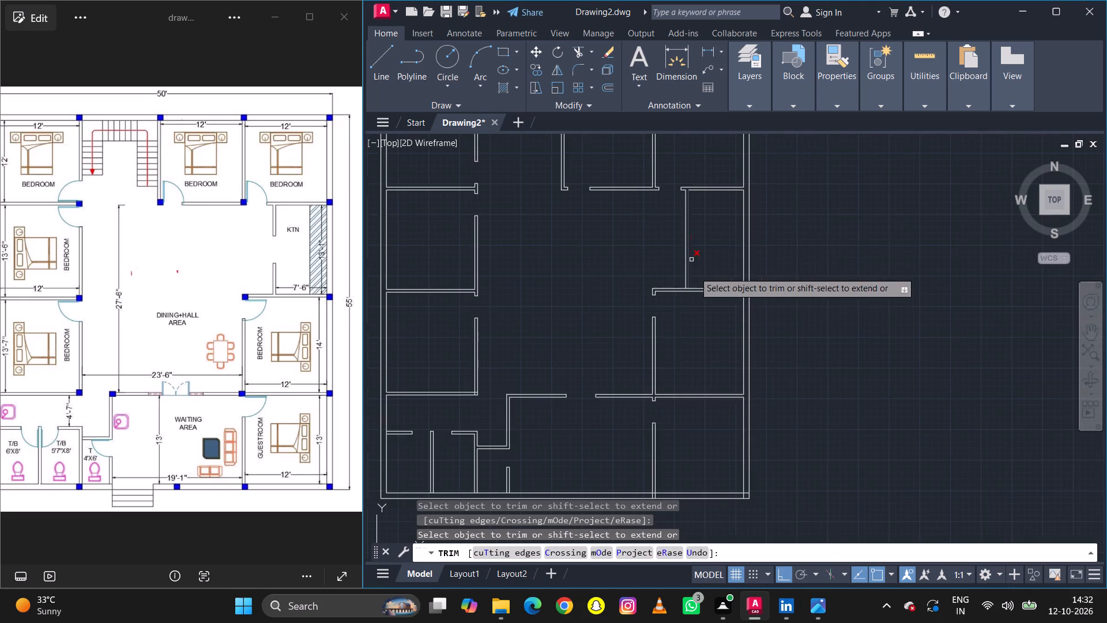
scroll(701, 298, "up", 5)
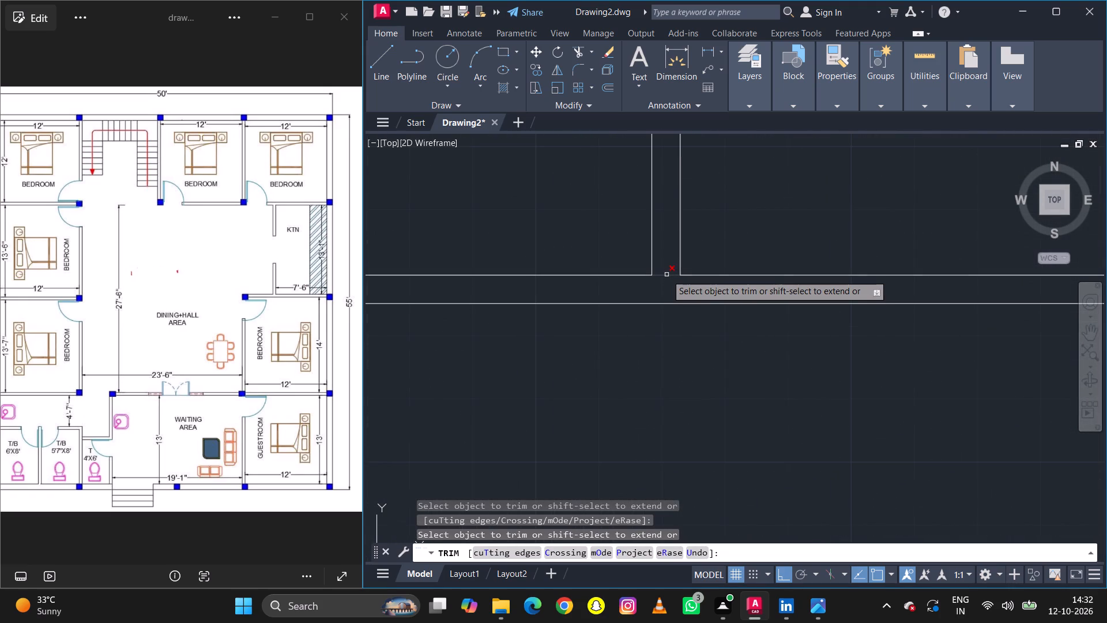
left_click(667, 275)
scroll(665, 280, "down", 6)
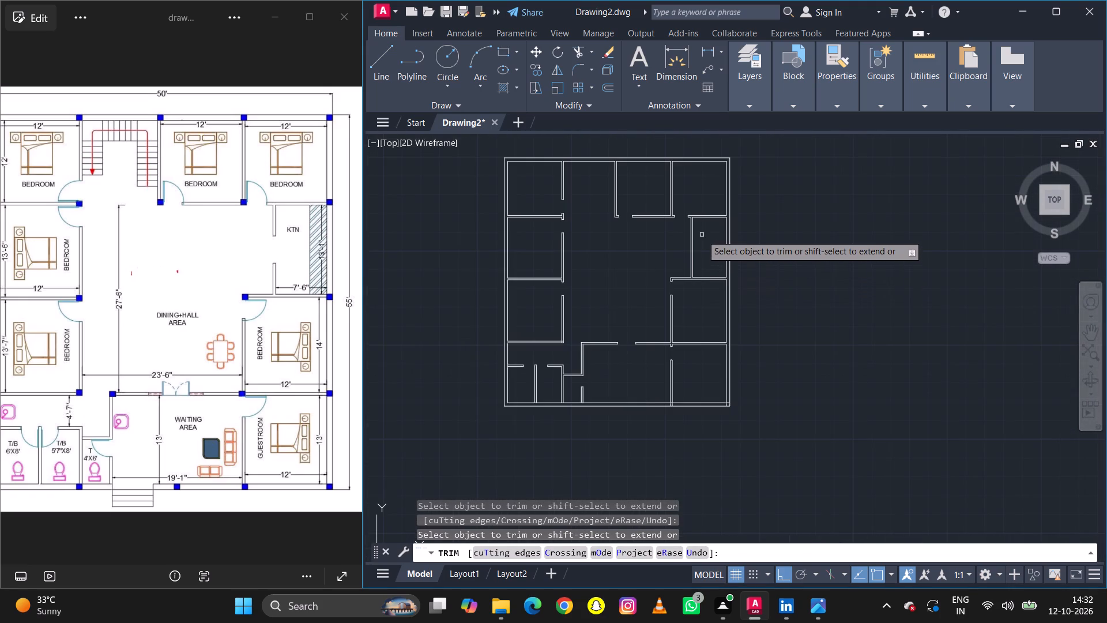
scroll(702, 235, "up", 1)
key("Escape")
Draw a short horizontal guide line east from the midpoint of the kitchen west partition's outer line.
scroll(677, 261, "up", 1)
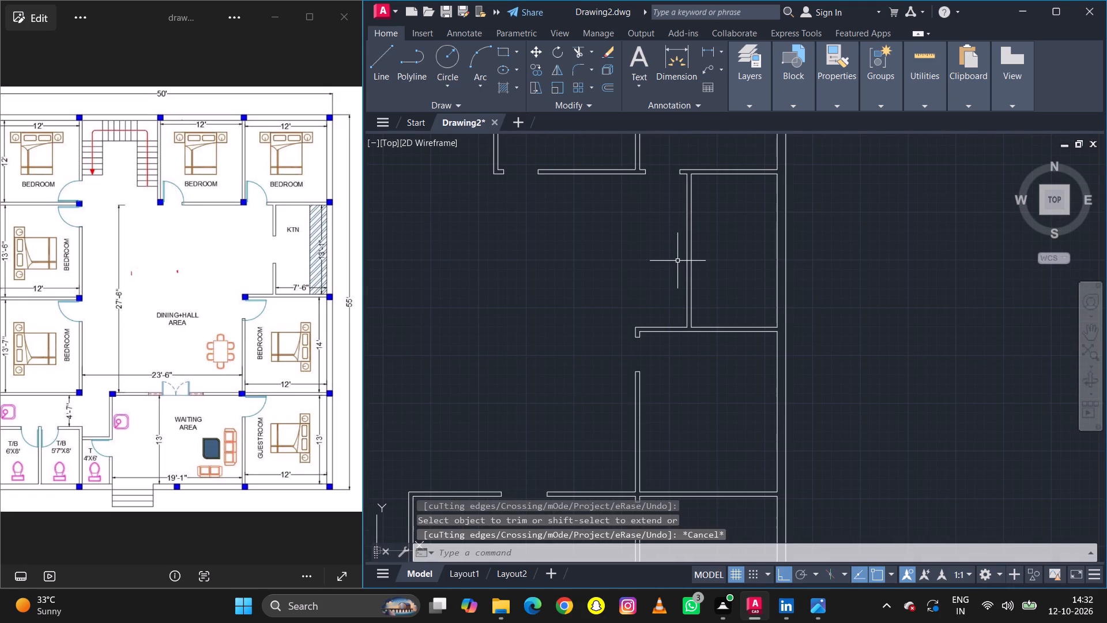
key("l")
key("space")
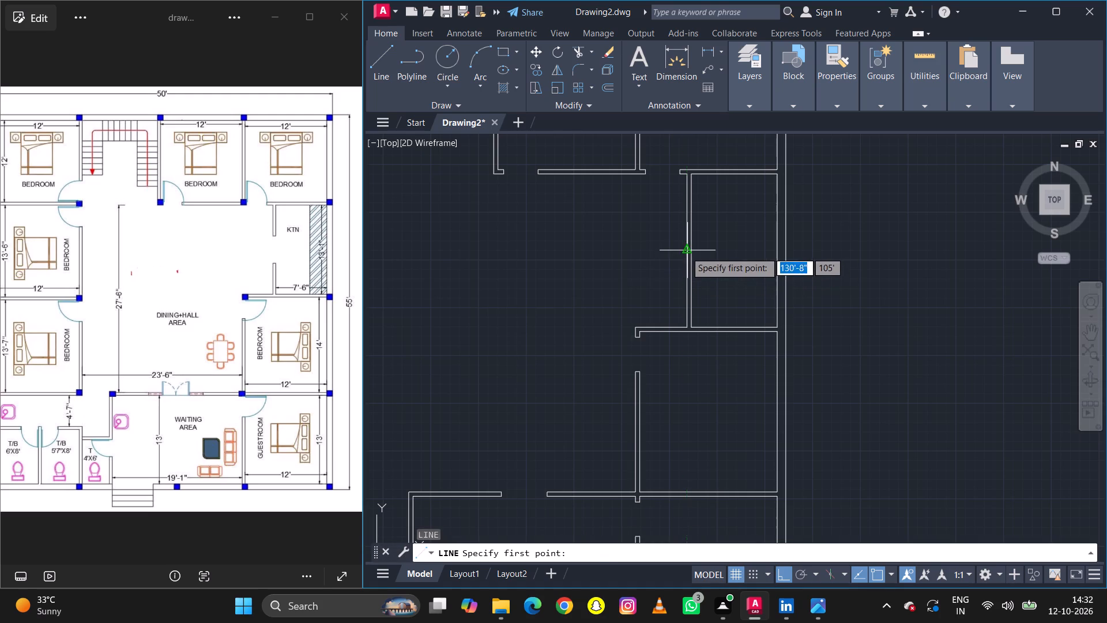
left_click(686, 252)
left_click(719, 251)
scroll(711, 252, "up", 1)
key("Escape")
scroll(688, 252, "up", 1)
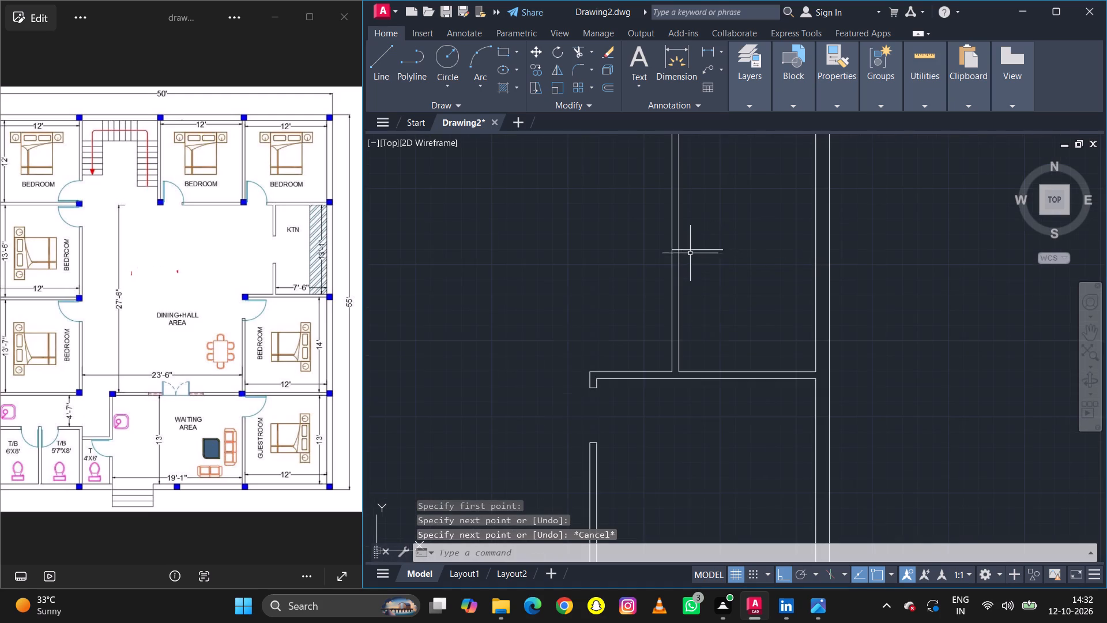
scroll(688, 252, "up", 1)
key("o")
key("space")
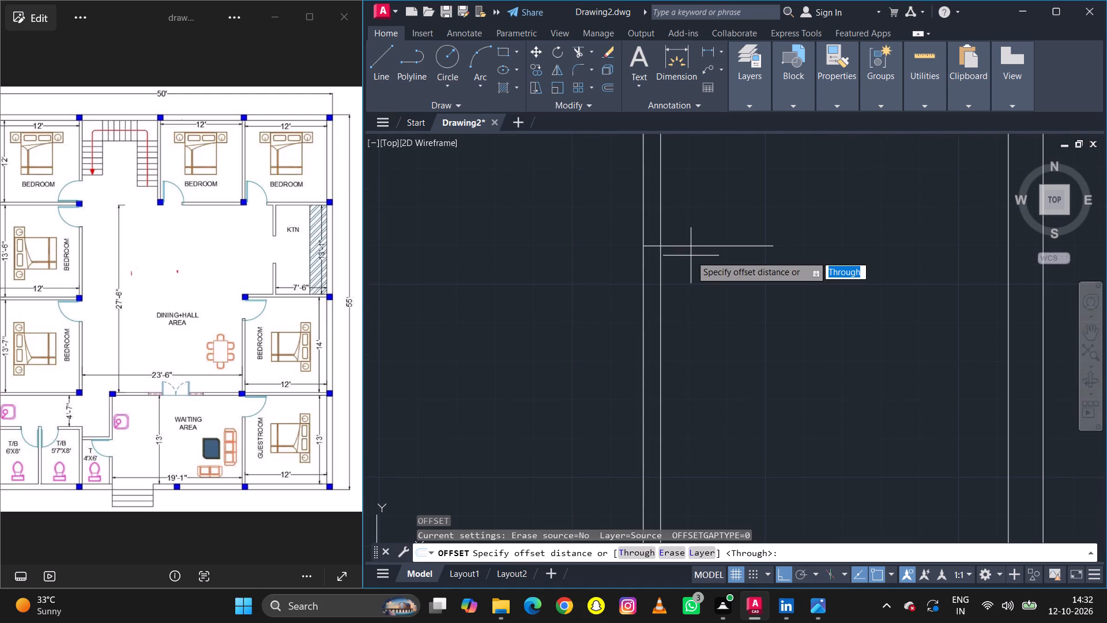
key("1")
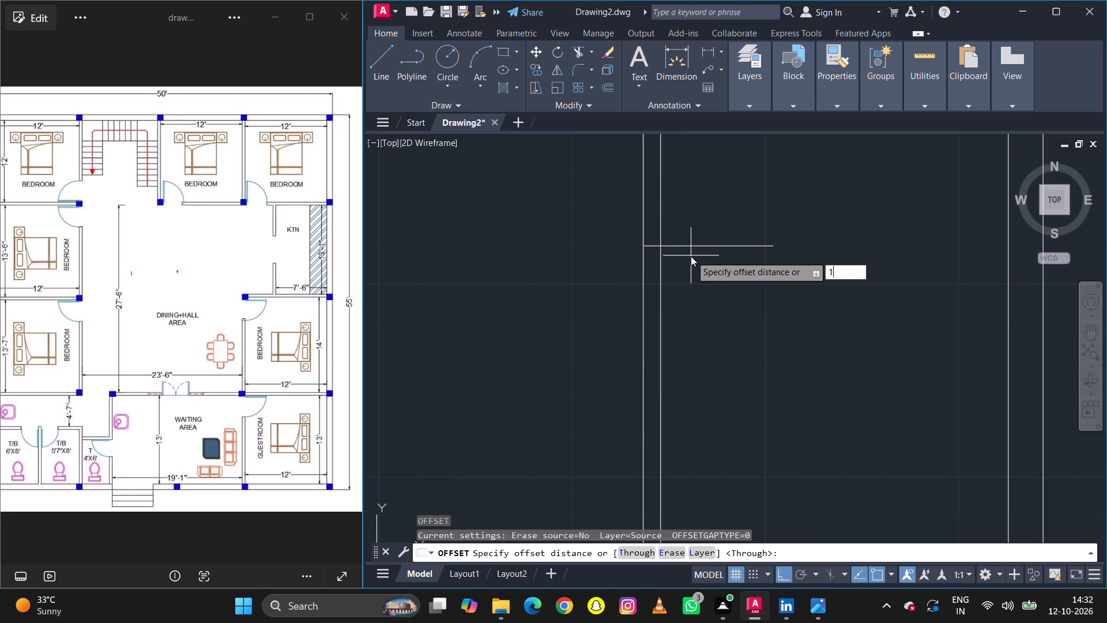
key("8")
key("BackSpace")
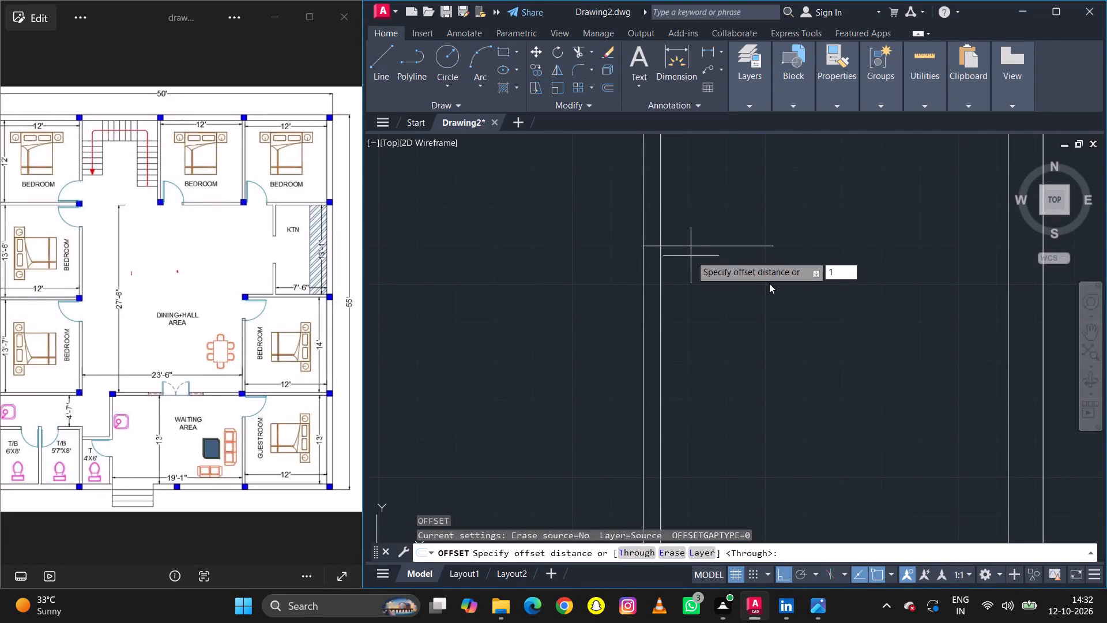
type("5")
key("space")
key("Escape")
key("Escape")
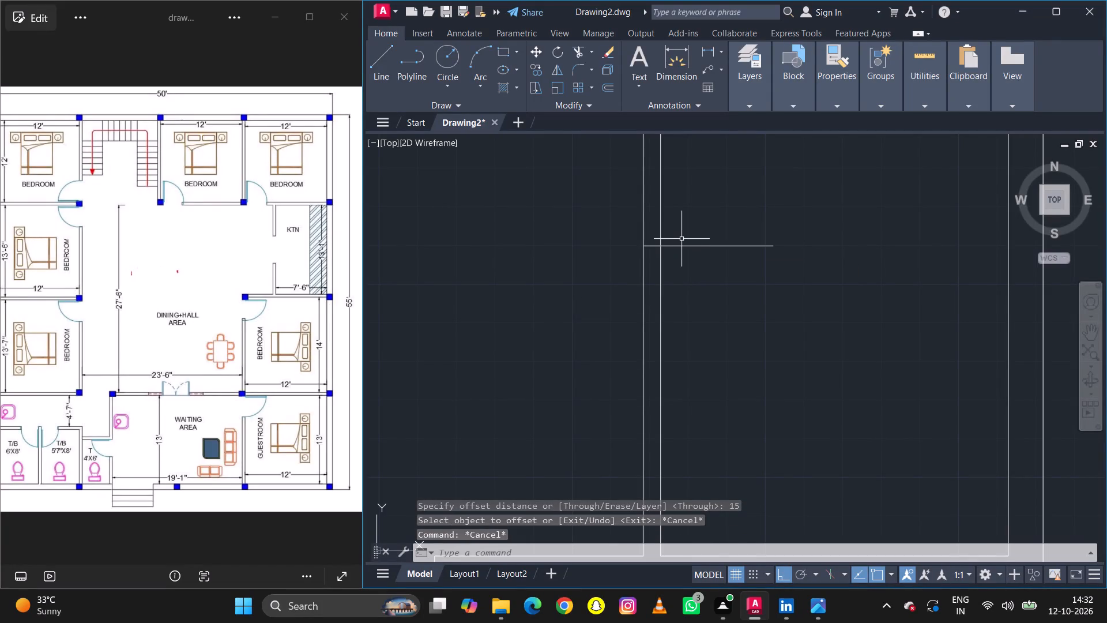
Offset the kitchen partition's guide line 15" to the north and try the same offset to the south.
type("o")
key("space")
key("1")
type("5")
key("space")
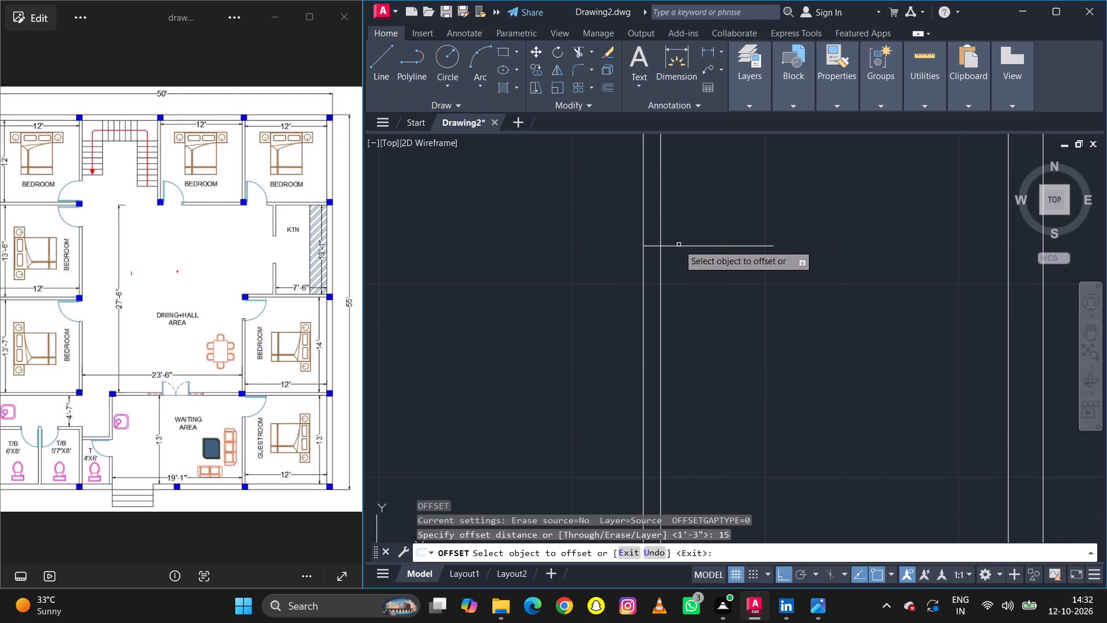
left_click(679, 246)
left_click(684, 219)
left_click(689, 247)
left_click(683, 275)
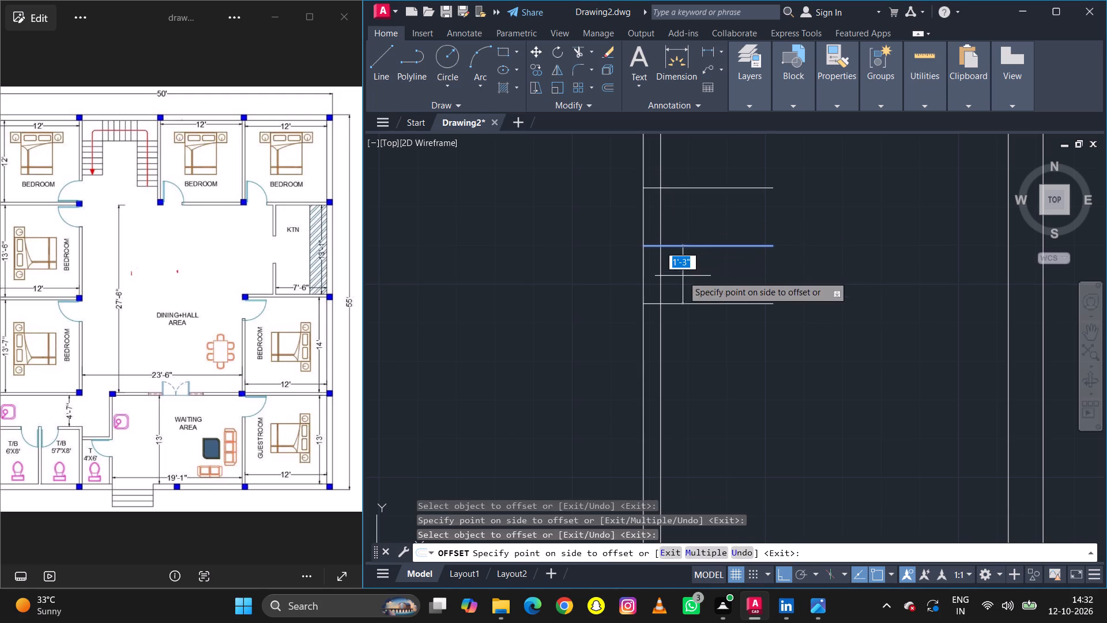
key("Escape")
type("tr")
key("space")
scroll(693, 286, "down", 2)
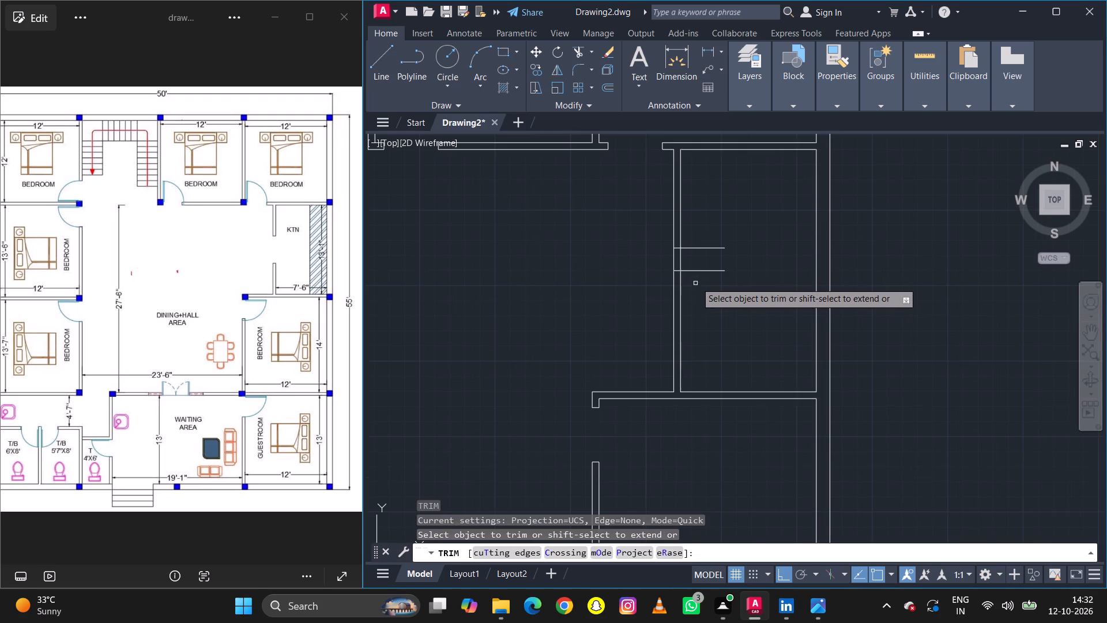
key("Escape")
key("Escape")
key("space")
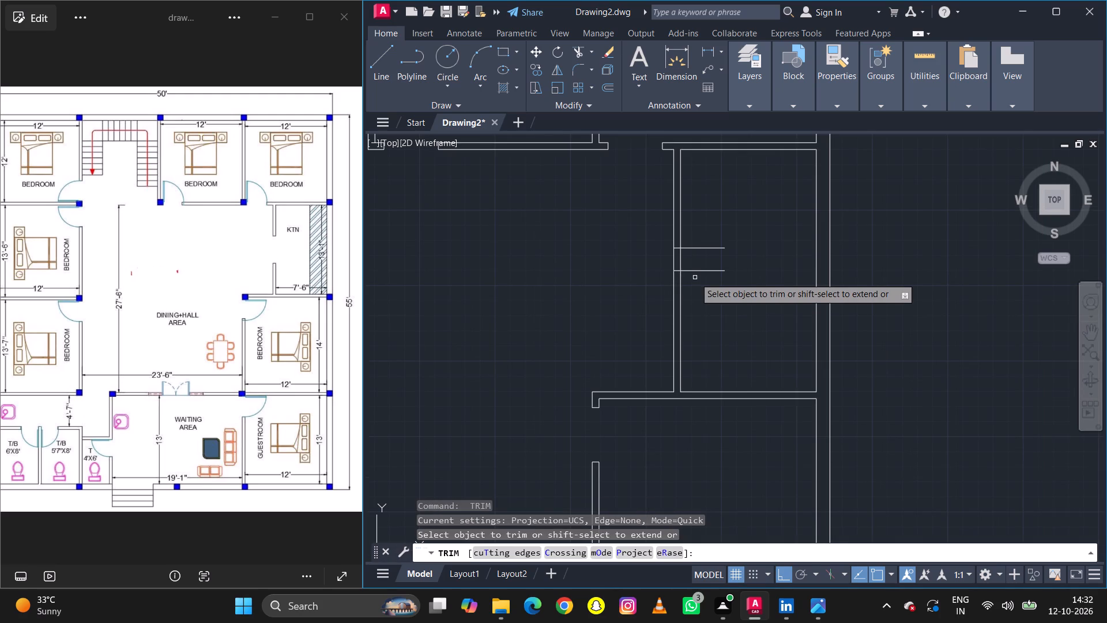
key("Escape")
Offset the kitchen partition's original guide line 15" to the south.
type("o")
key("space")
key("space")
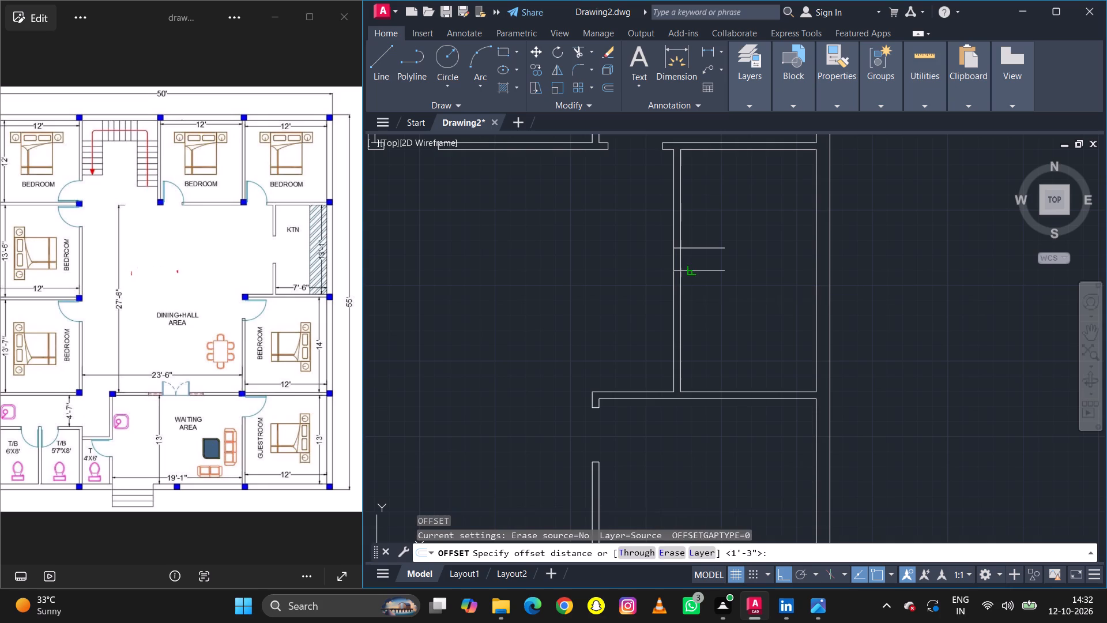
left_click(696, 272)
left_click(697, 291)
key("Escape")
Trim the partition lines and guide line overhangs between the two 15" offsets to cut the kitchen door opening.
type("tr")
key("space")
left_click_drag(701, 298, 667, 269)
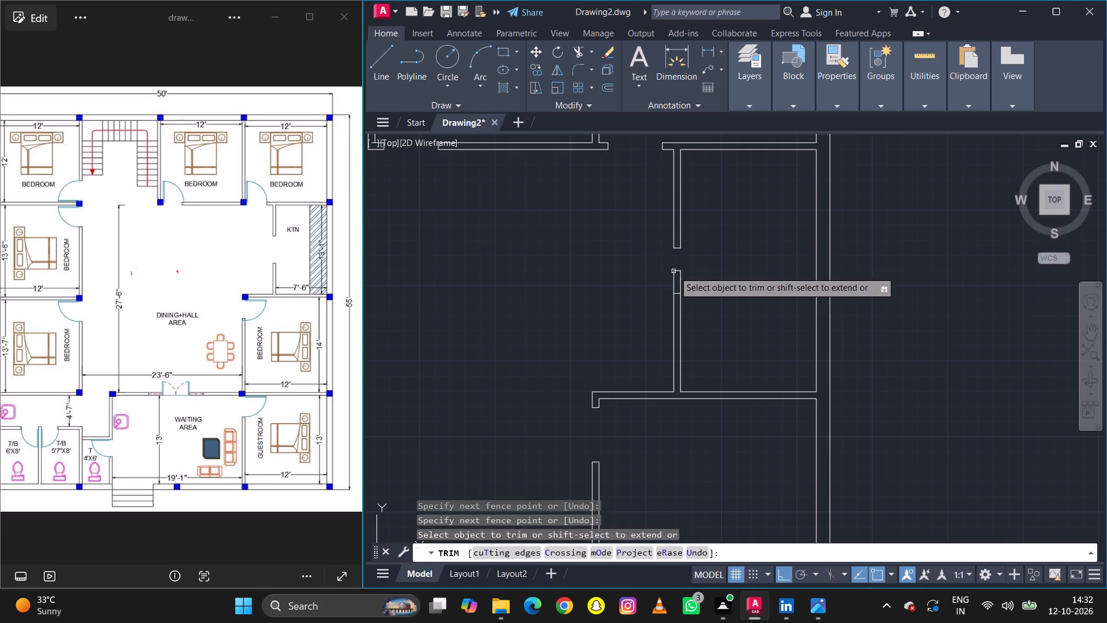
scroll(674, 273, "up", 2)
left_click_drag(697, 279, 677, 278)
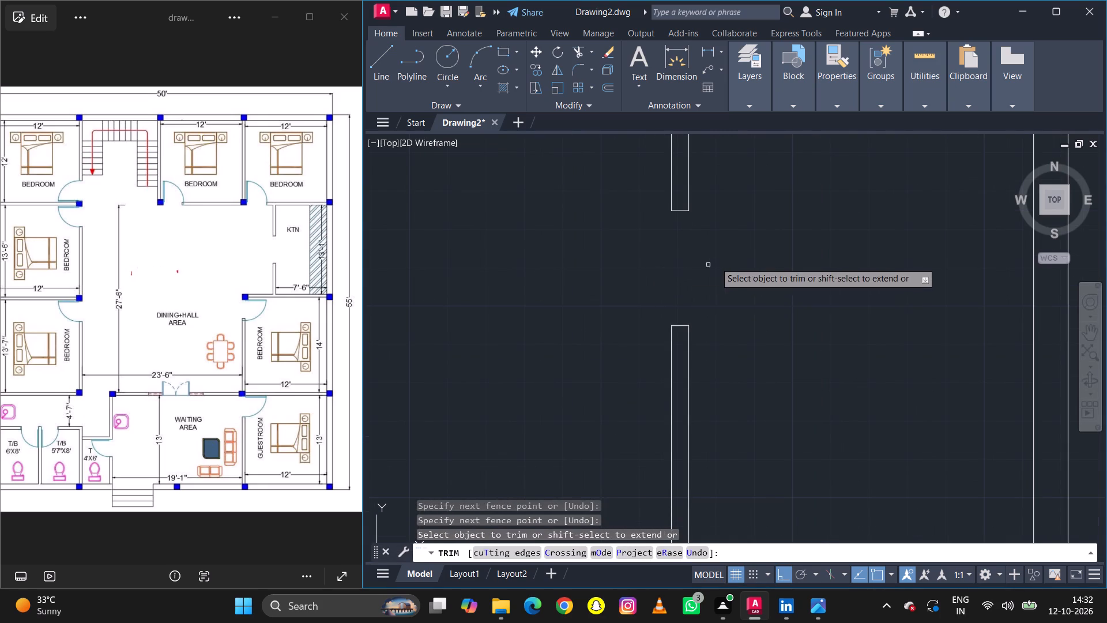
scroll(712, 264, "down", 3)
right_click(758, 271)
left_click(766, 277)
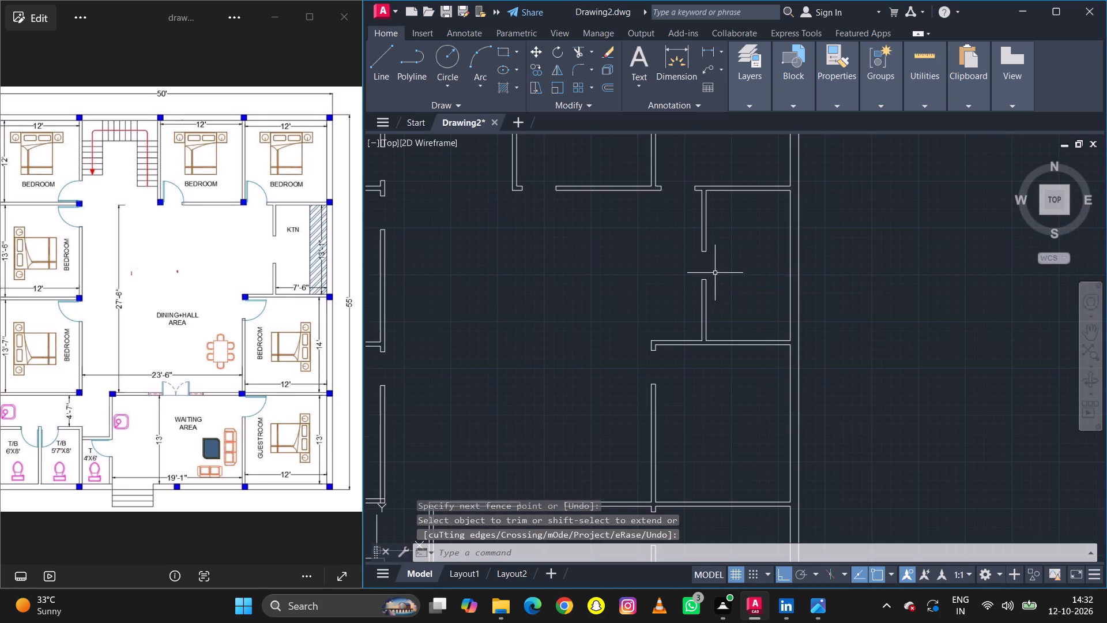
Offset both end lines of the kitchen door opening 3" outward into the partition, one north and one south.
scroll(713, 253, "up", 1)
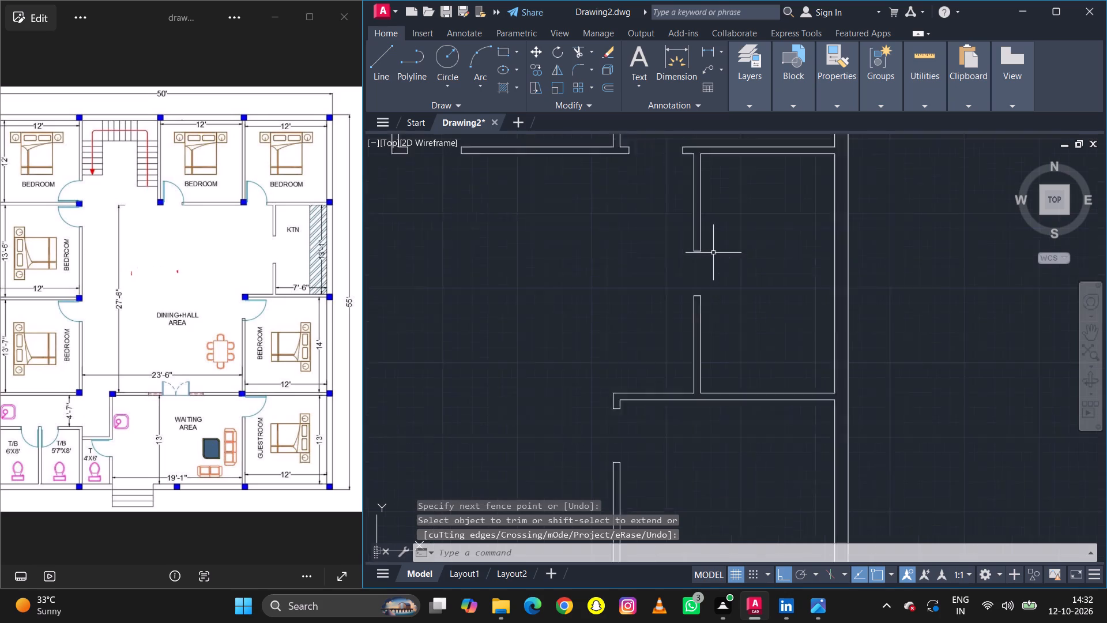
scroll(713, 253, "up", 1)
type("o")
key("space")
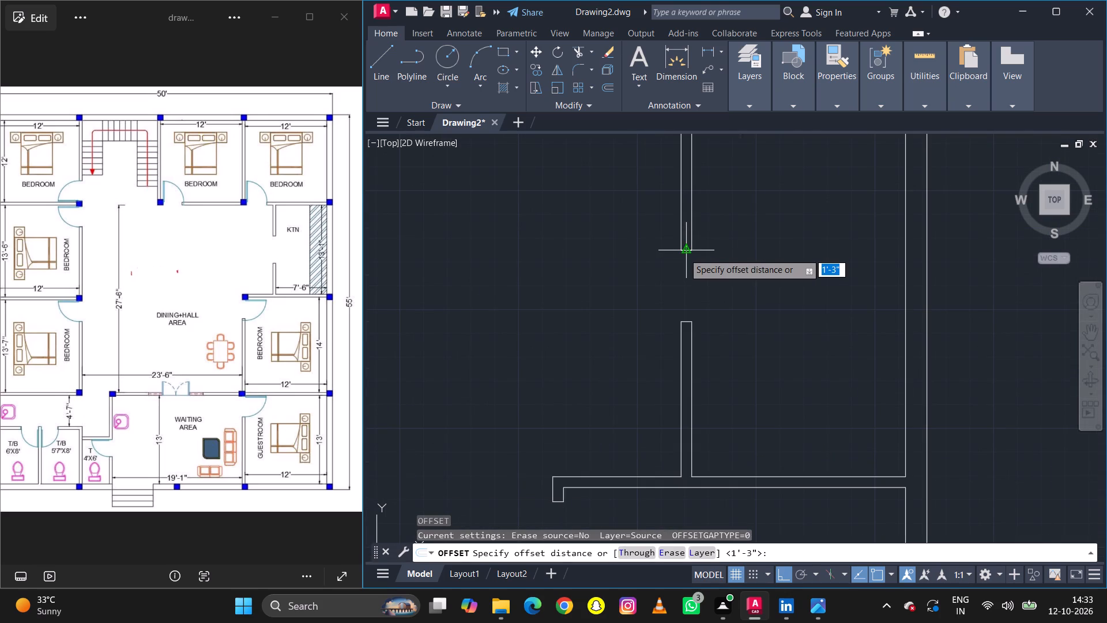
key("3")
key("space")
left_click(687, 250)
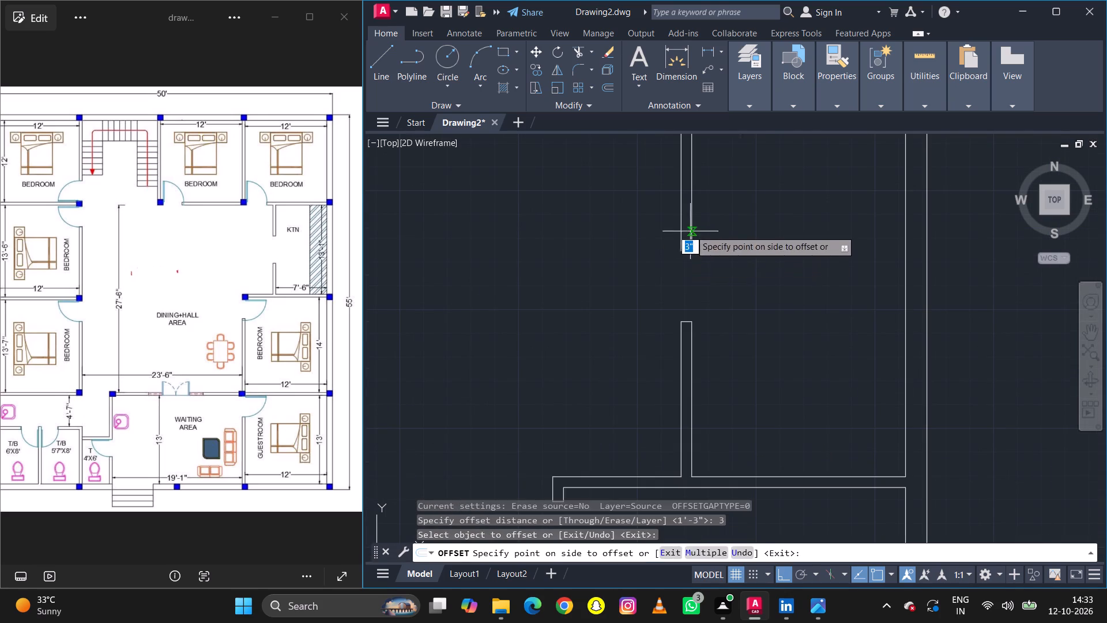
left_click(690, 230)
left_click(688, 323)
left_click(686, 337)
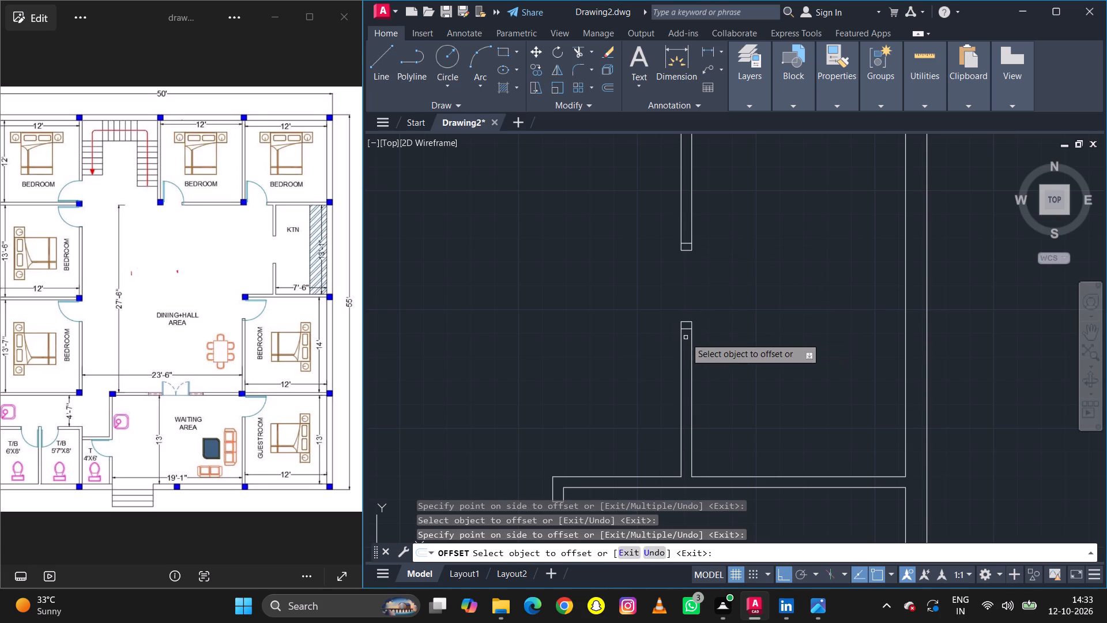
scroll(689, 324, "up", 2)
key("Escape")
Trim the 3" wall pieces at both ends of the kitchen door opening to widen it.
type("tr")
key("space")
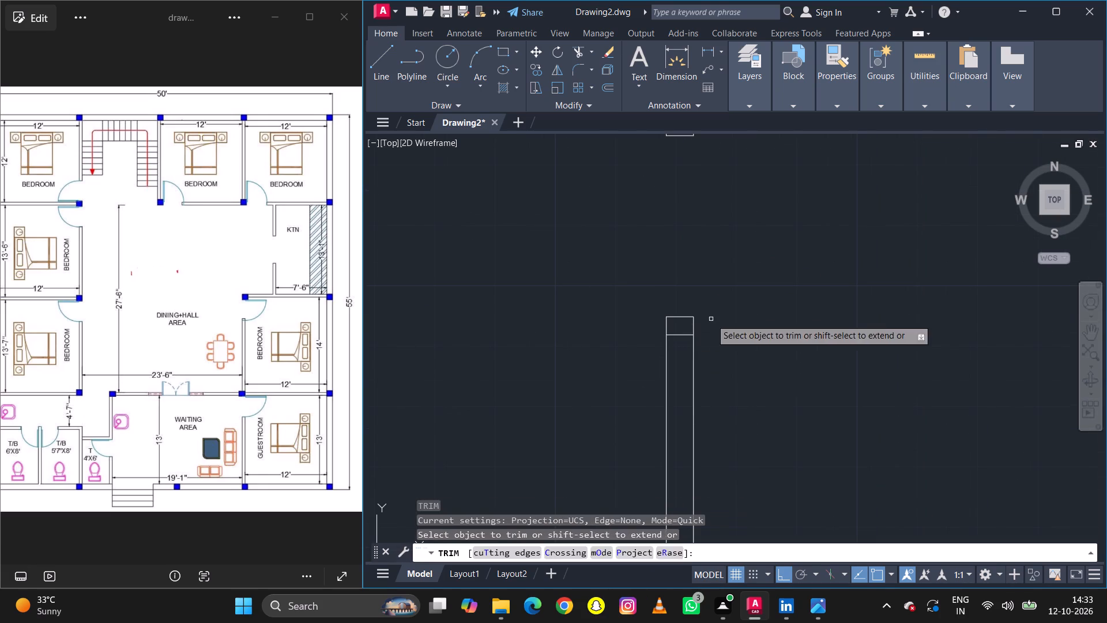
left_click_drag(711, 319, 679, 323)
scroll(680, 321, "down", 3)
scroll(679, 260, "up", 3)
left_click_drag(700, 320, 679, 324)
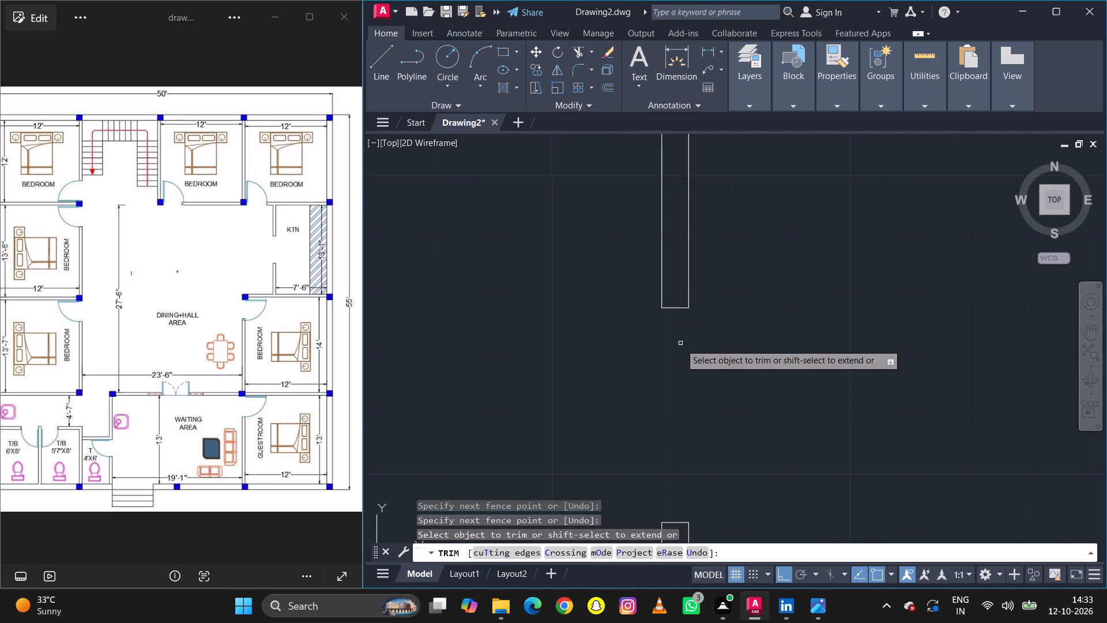
scroll(680, 346, "down", 3)
right_click(704, 354)
left_click(714, 361)
Offset the kitchen's east inner wall line 2' west to form the counter edge.
scroll(735, 343, "down", 2)
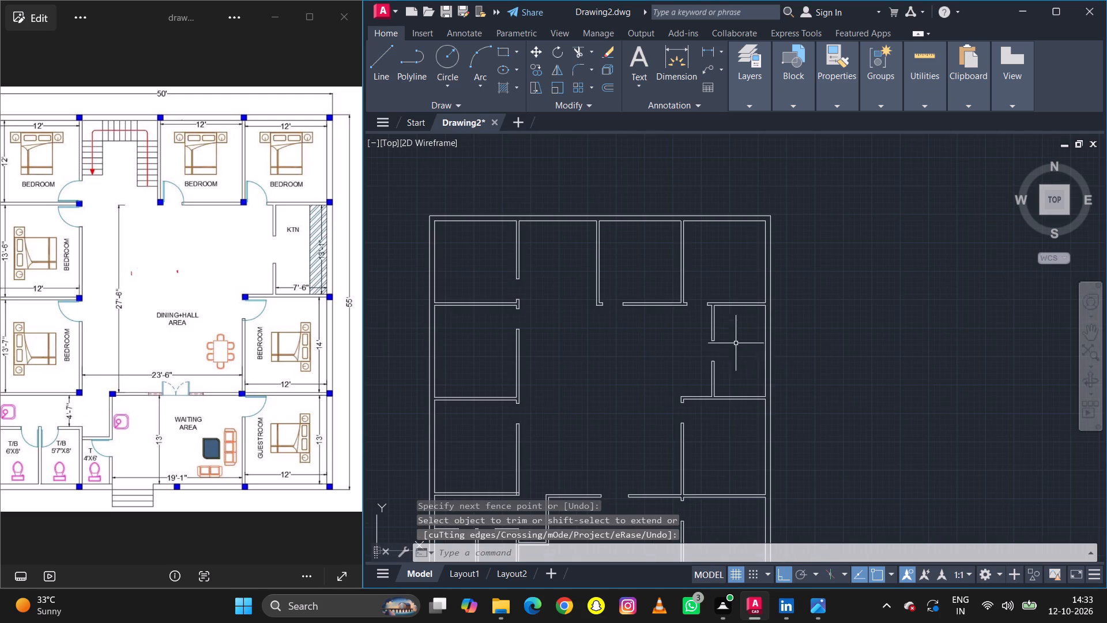
key("o")
key("space")
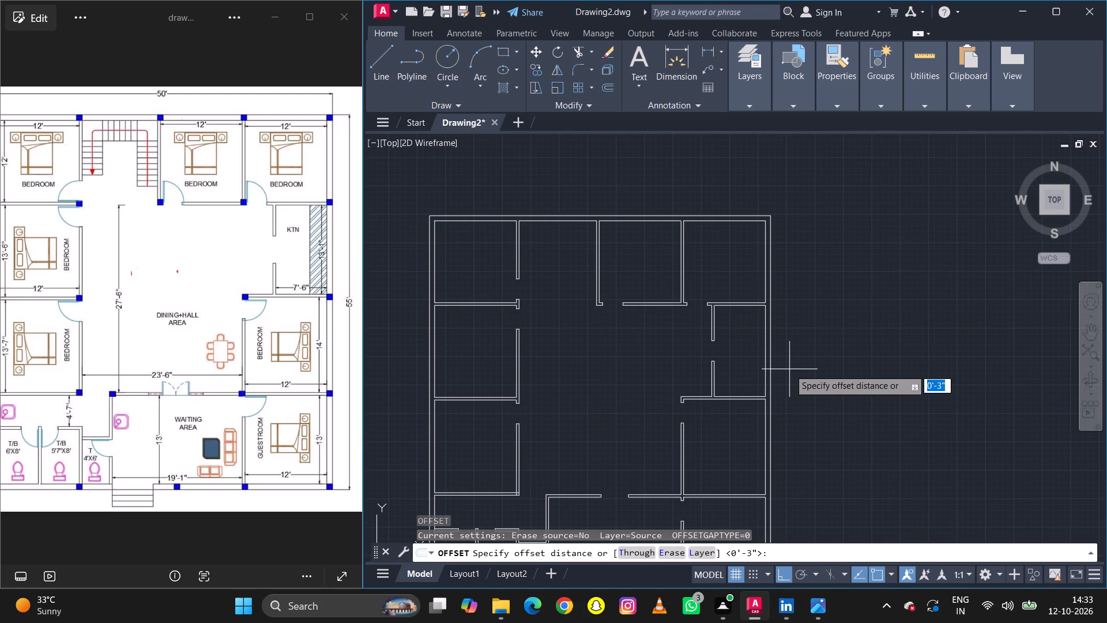
key("2")
type("'")
key("space")
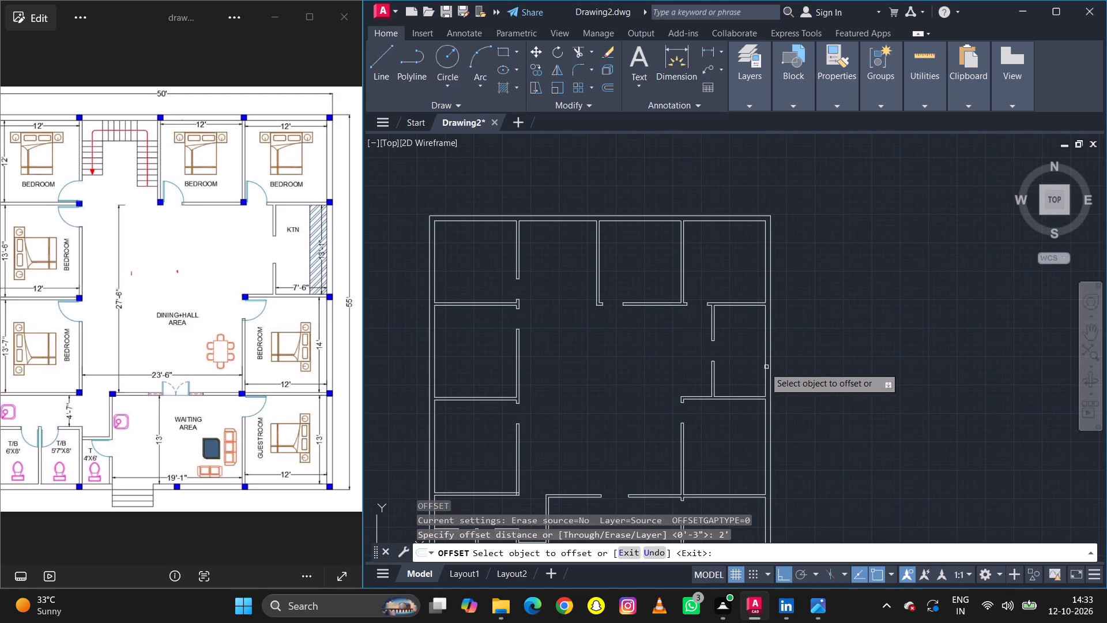
left_click(766, 371)
left_click(747, 371)
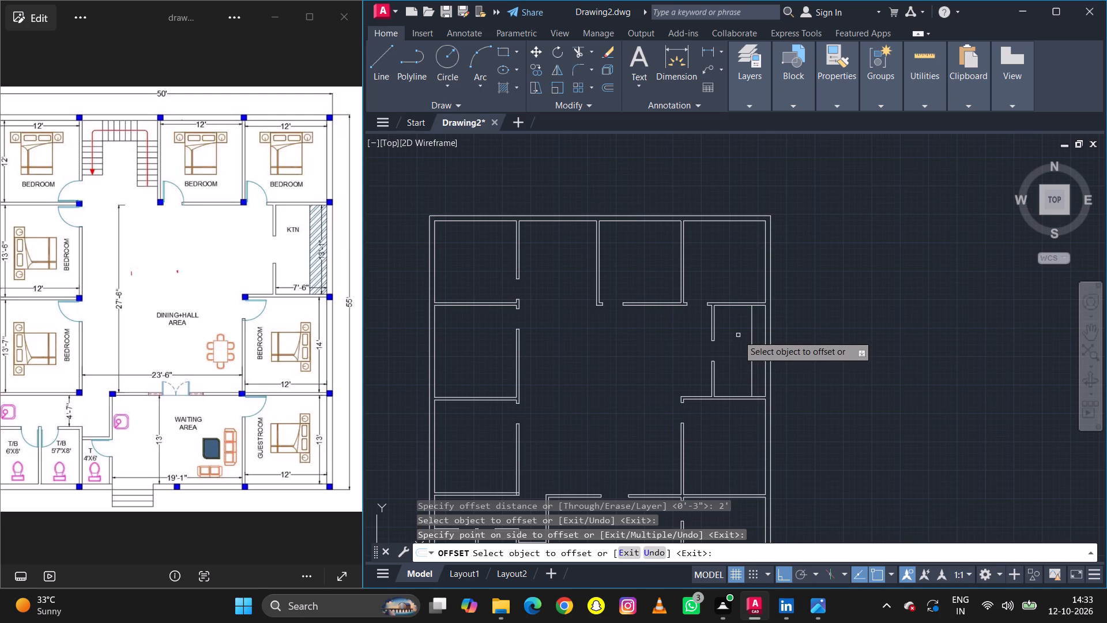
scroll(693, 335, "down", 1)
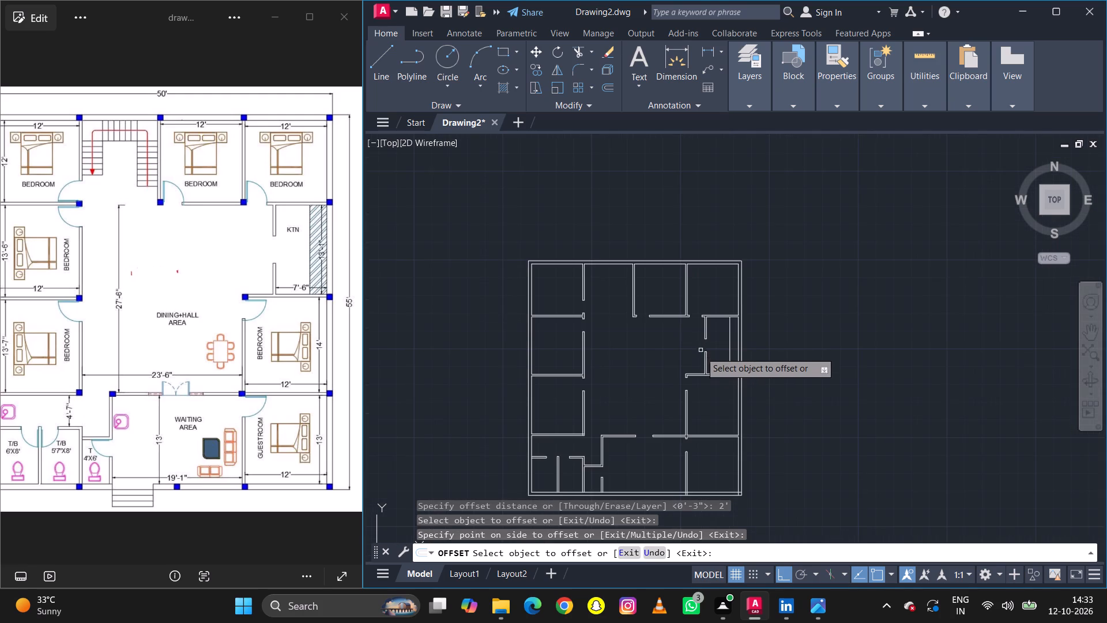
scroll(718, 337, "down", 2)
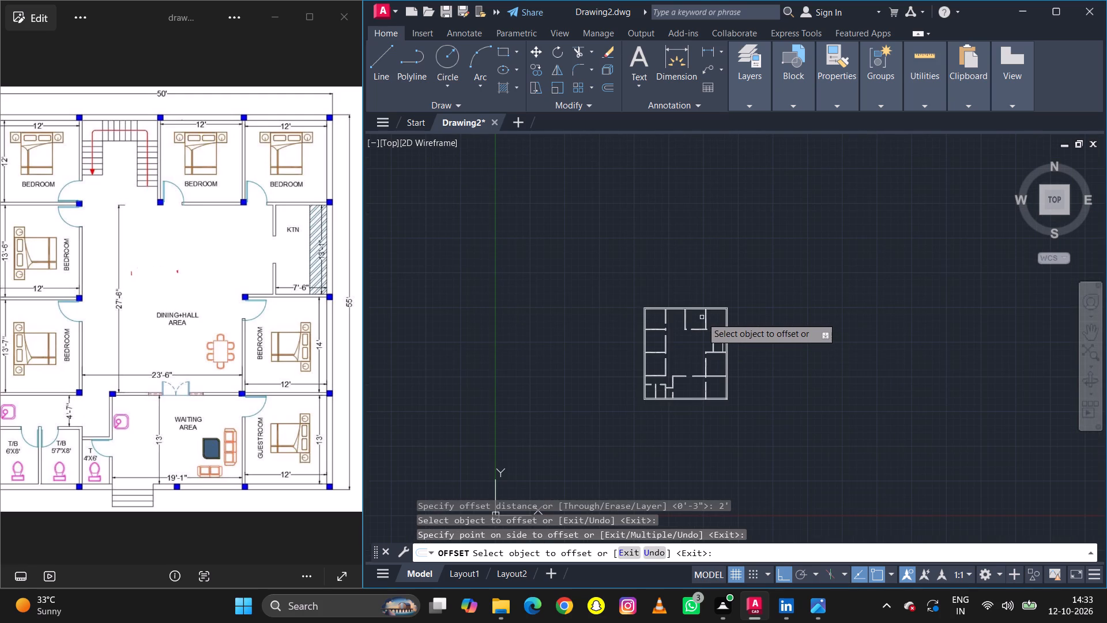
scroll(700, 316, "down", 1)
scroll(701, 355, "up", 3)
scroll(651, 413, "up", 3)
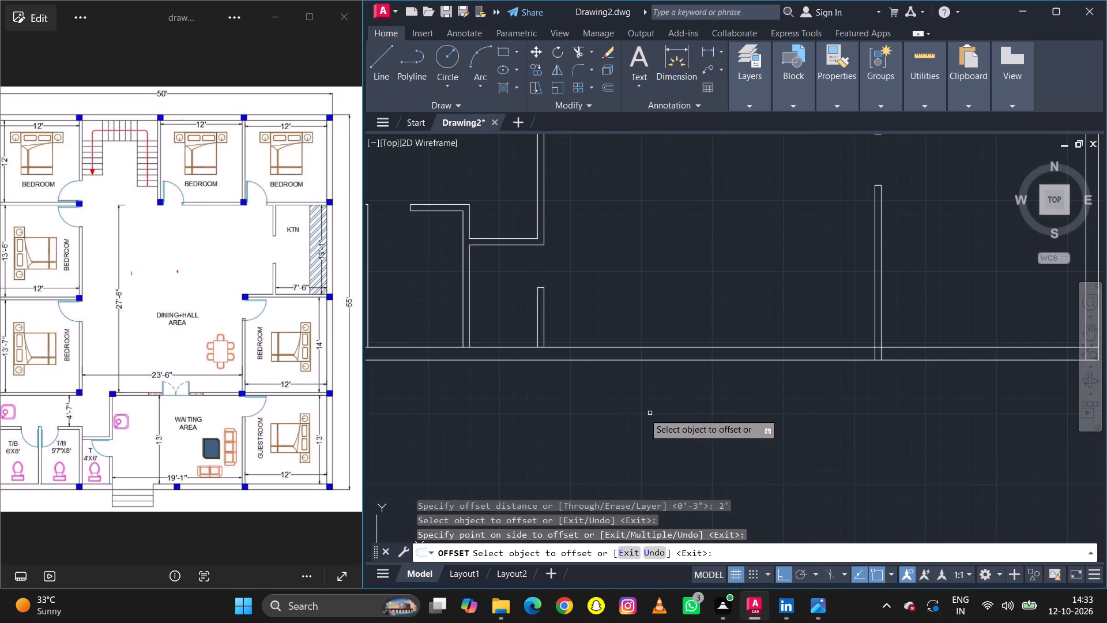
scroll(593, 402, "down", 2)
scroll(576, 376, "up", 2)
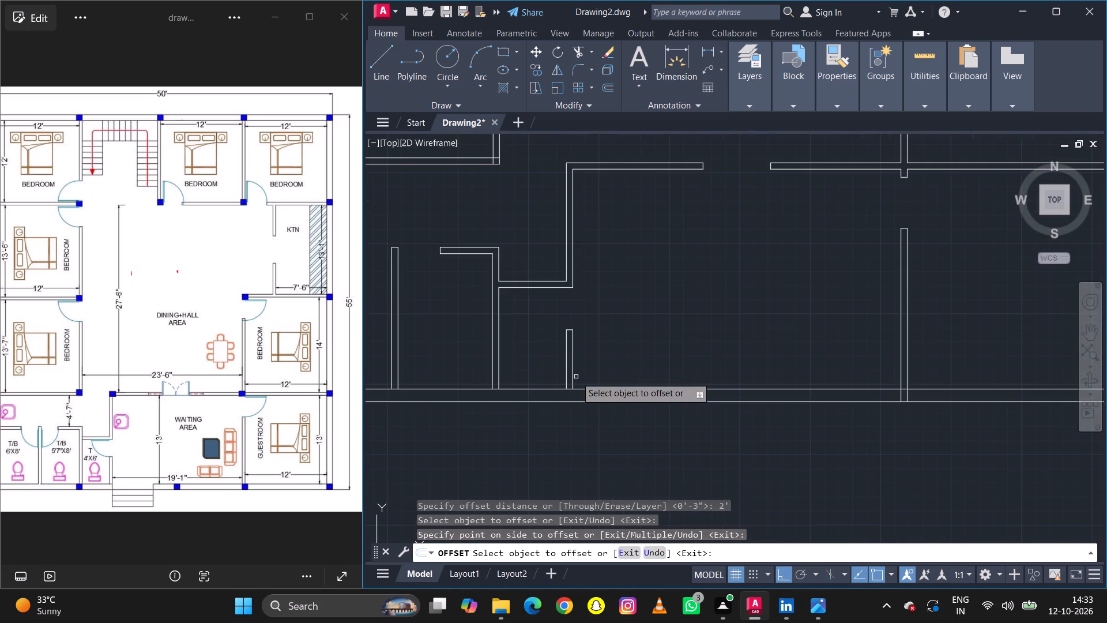
Extend the east line of the small toilet's partition south to the outer face of the south wall.
key("Escape")
key("e")
key("x")
key("space")
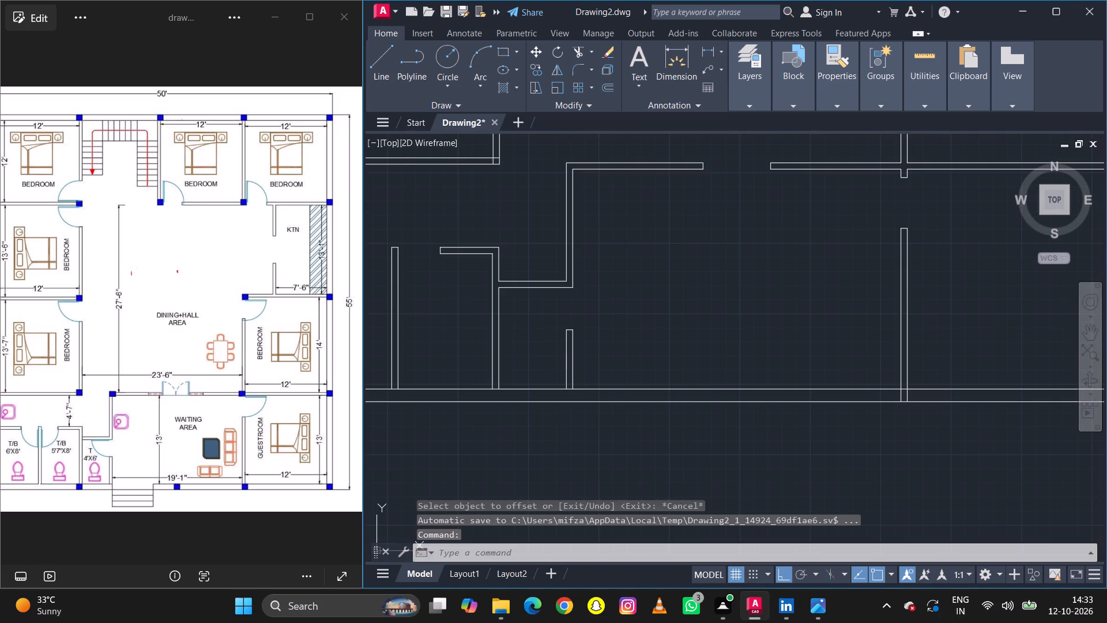
left_click(573, 373)
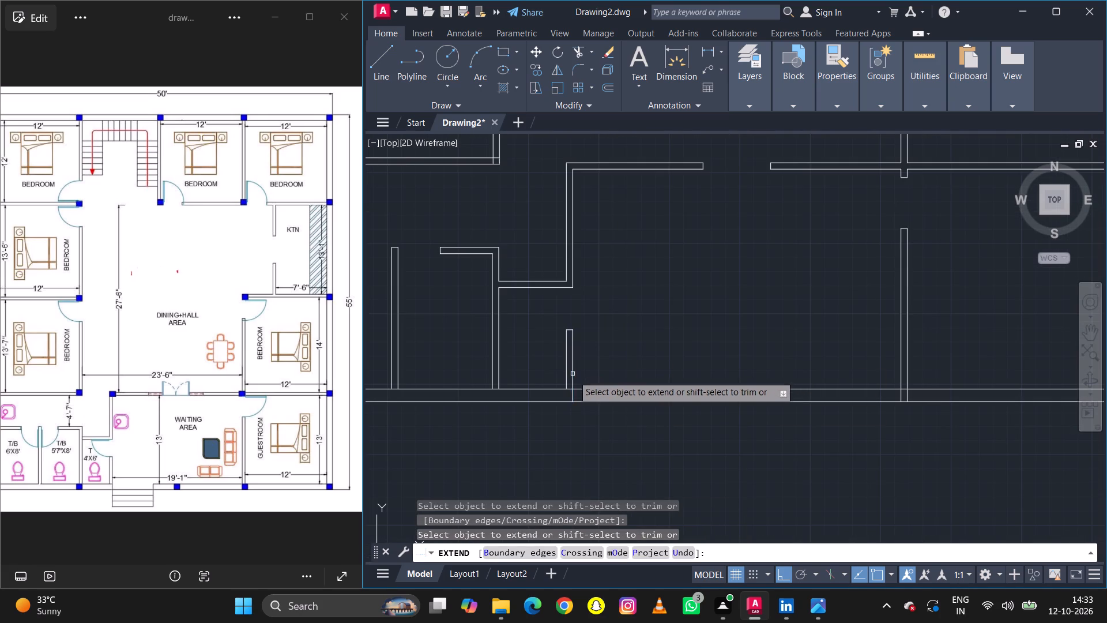
key("Escape")
Offset the extended partition line 6' east to mark the far side of the entrance.
type("o")
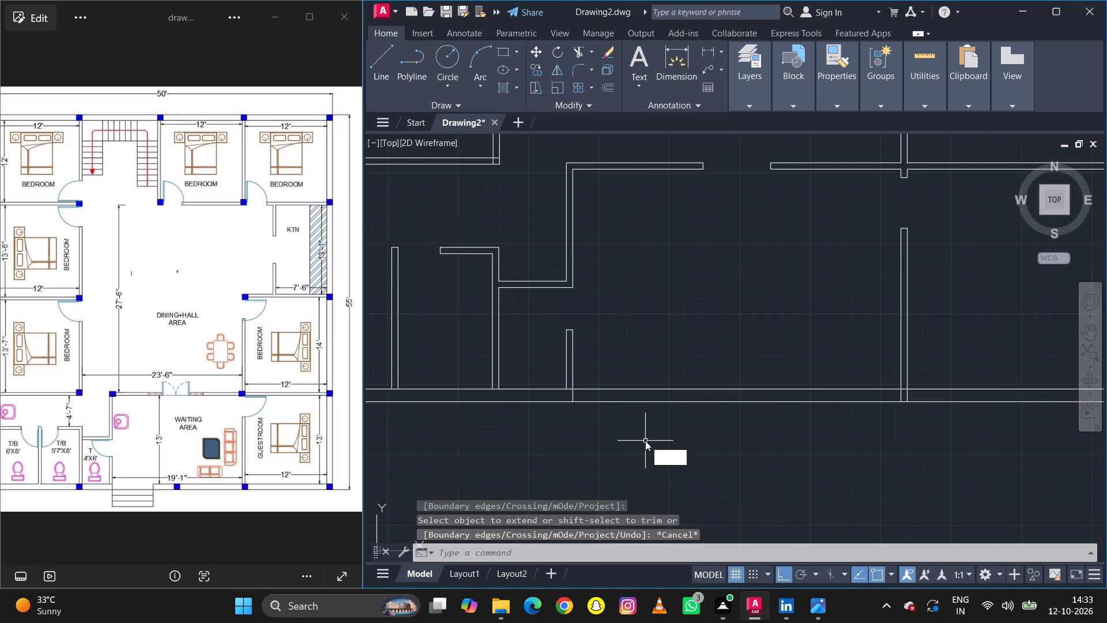
key("space")
key("6")
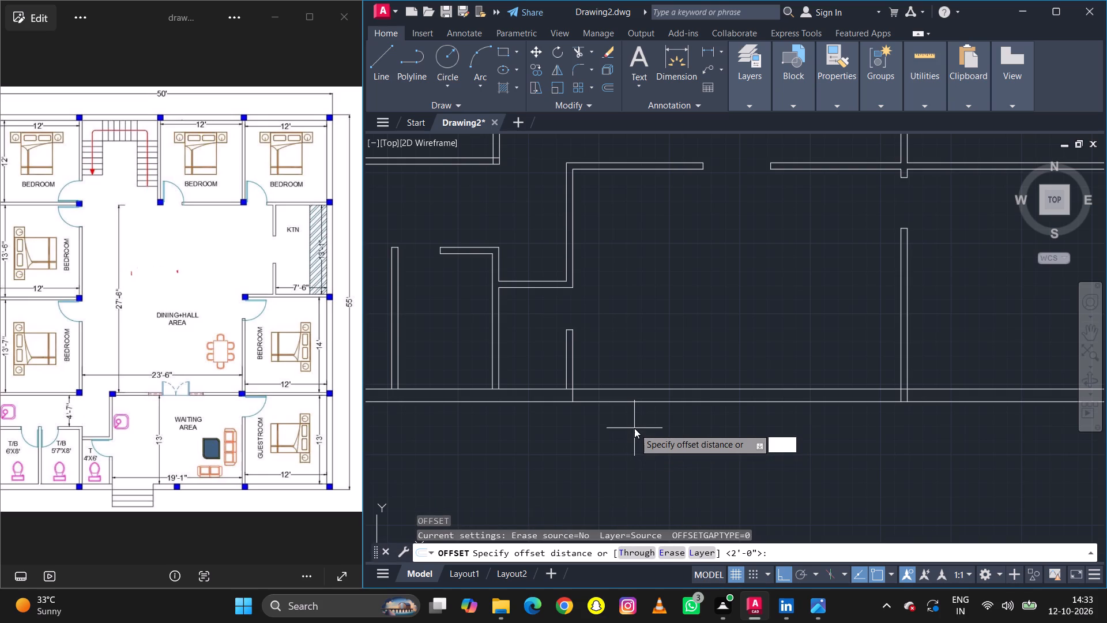
type("'")
key("space")
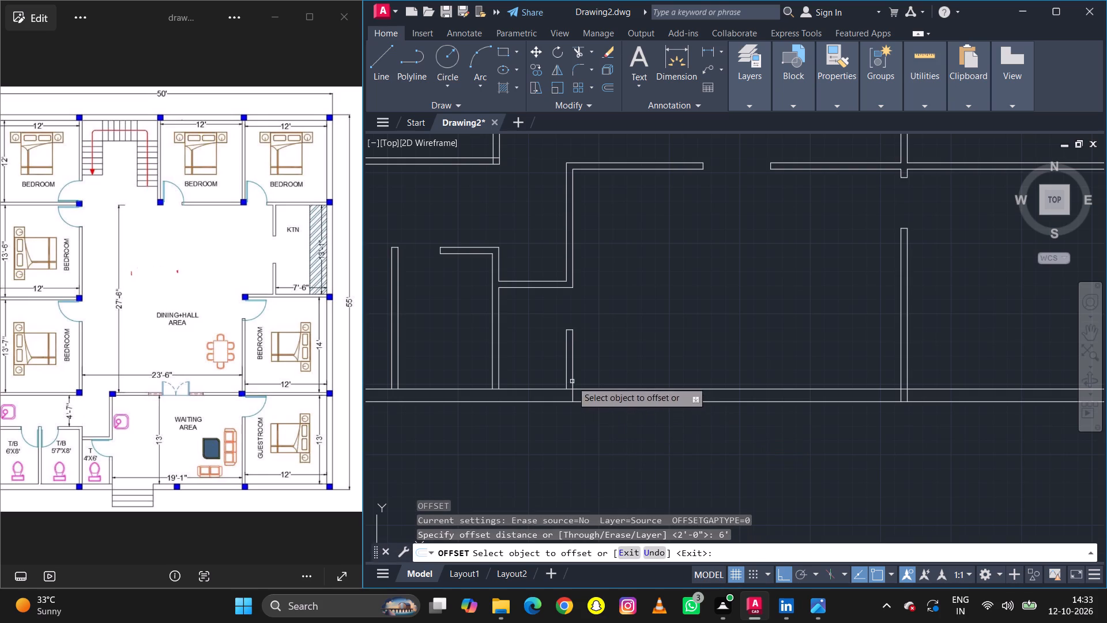
left_click(572, 381)
left_click(666, 373)
key("Escape")
Trim the south wall lines between the two entrance lines and the guide line's overhang above the wall.
type("tr")
key("space")
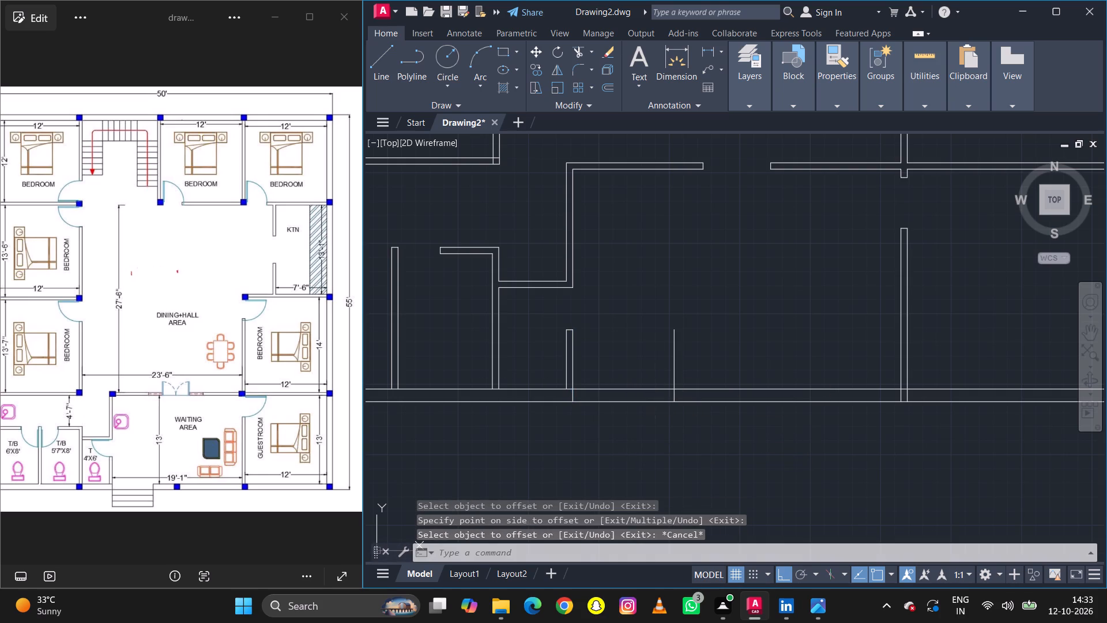
left_click_drag(685, 366, 628, 432)
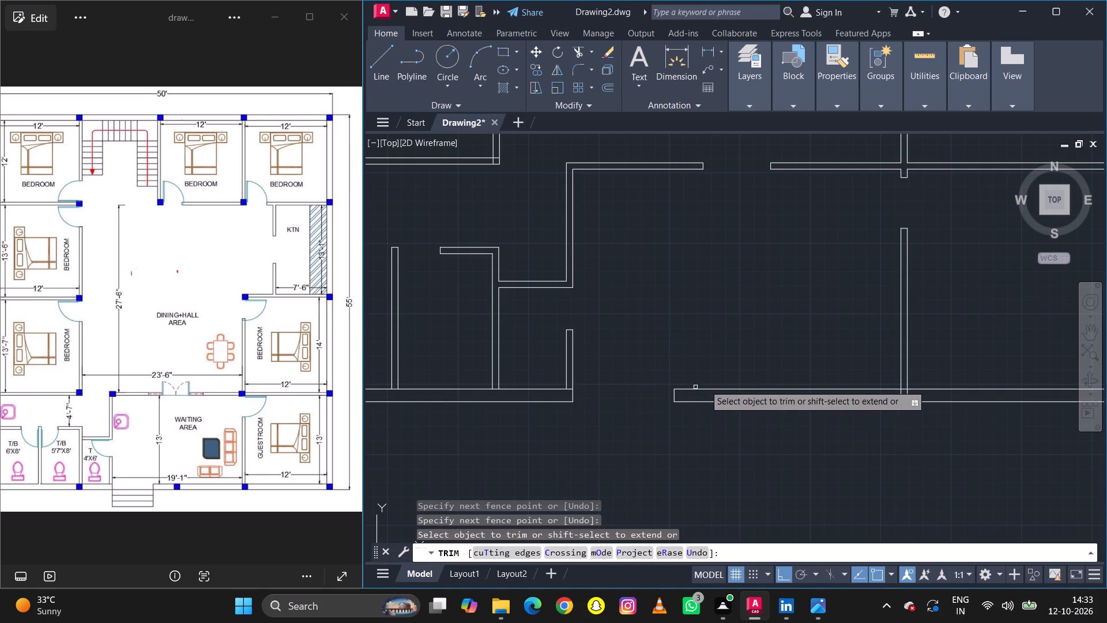
key("Escape")
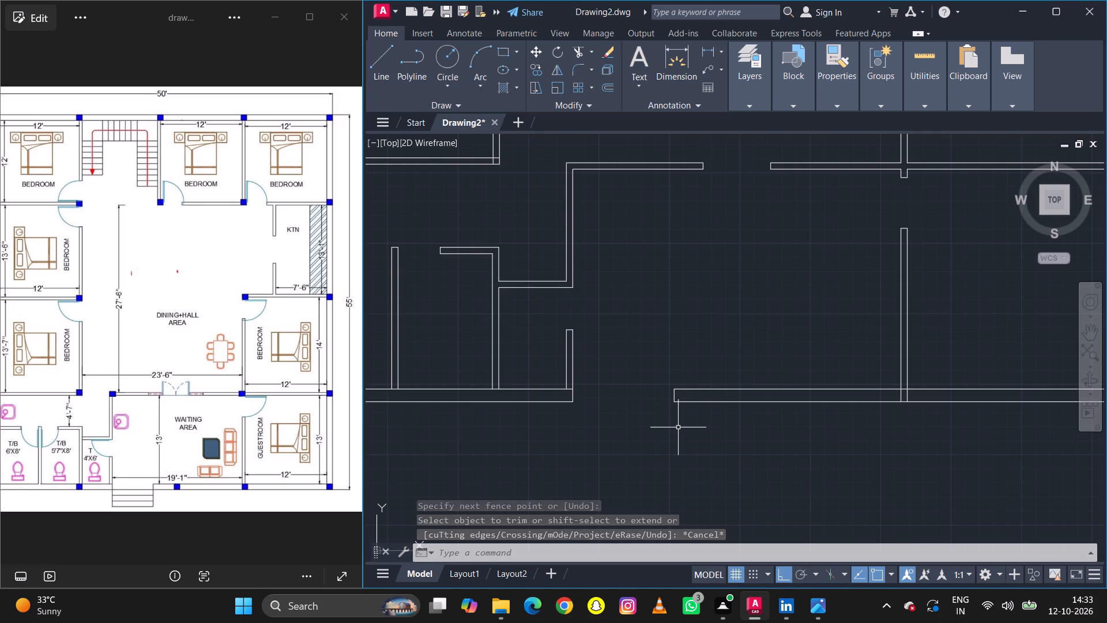
Join the two pieces of the south wall's outer face line across the entrance opening.
key("j")
key("space")
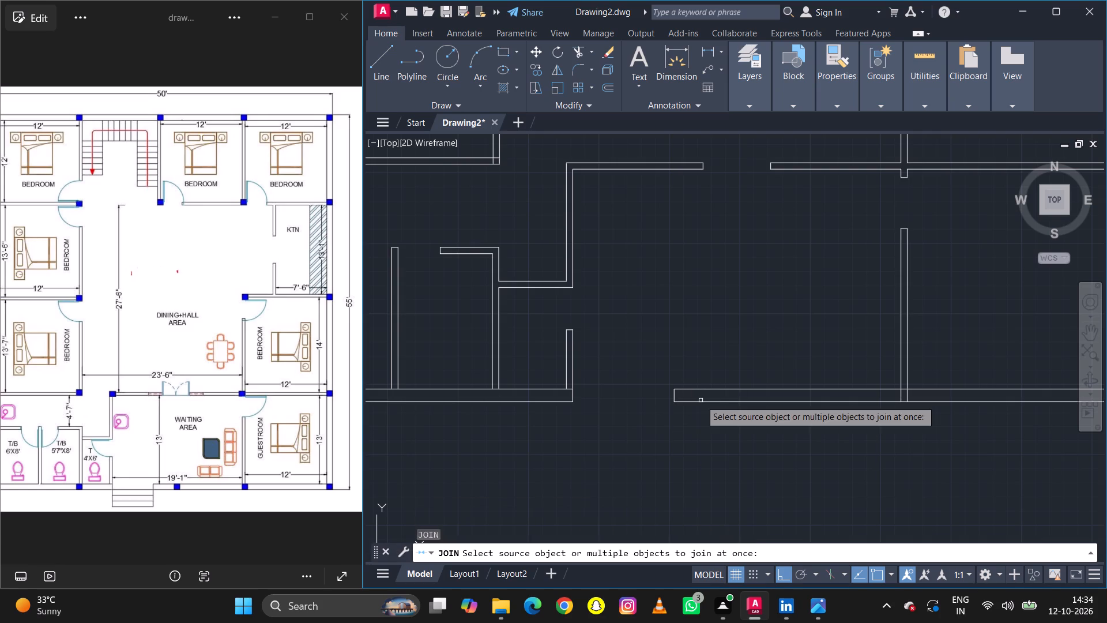
left_click(701, 400)
left_click(559, 402)
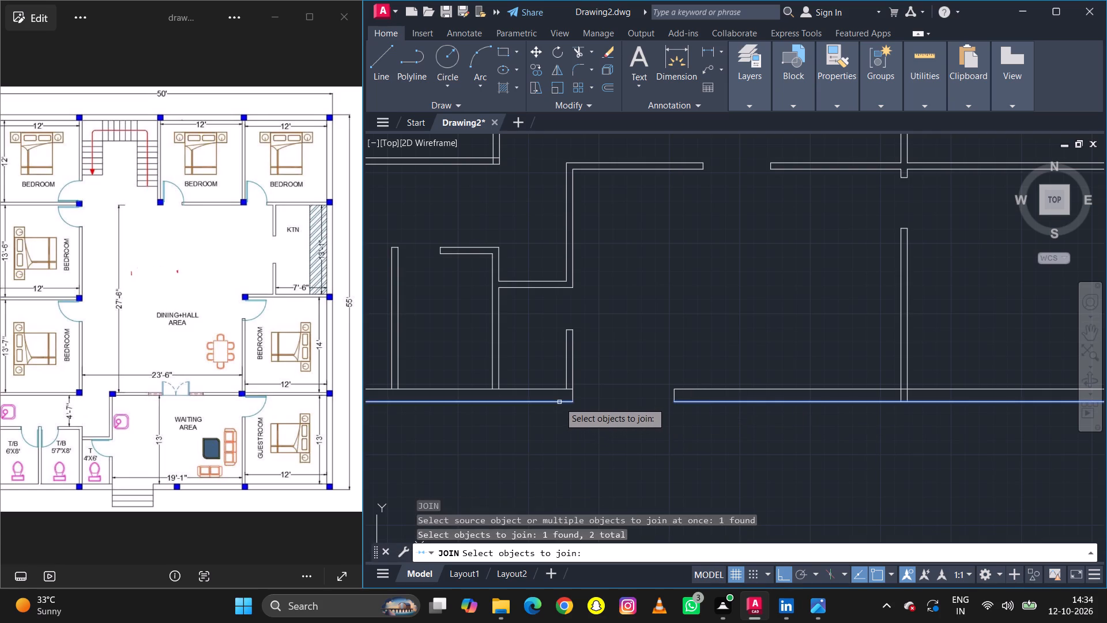
key("space")
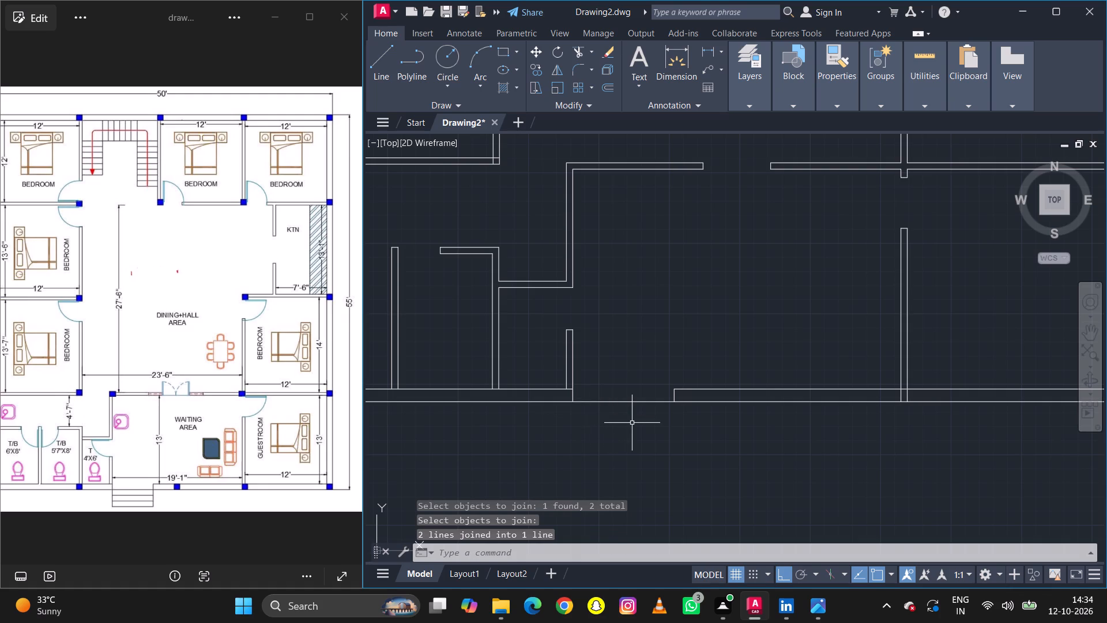
Offset the south wall's outer face line outward three times at 10" spacing to form the entrance steps.
key("o")
key("space")
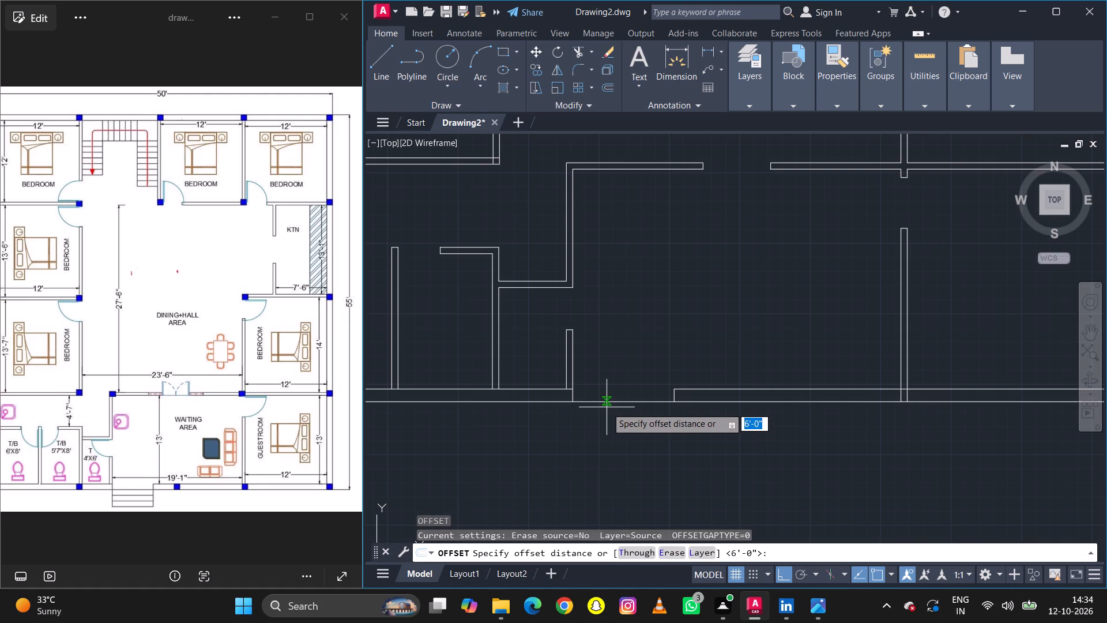
type("10n")
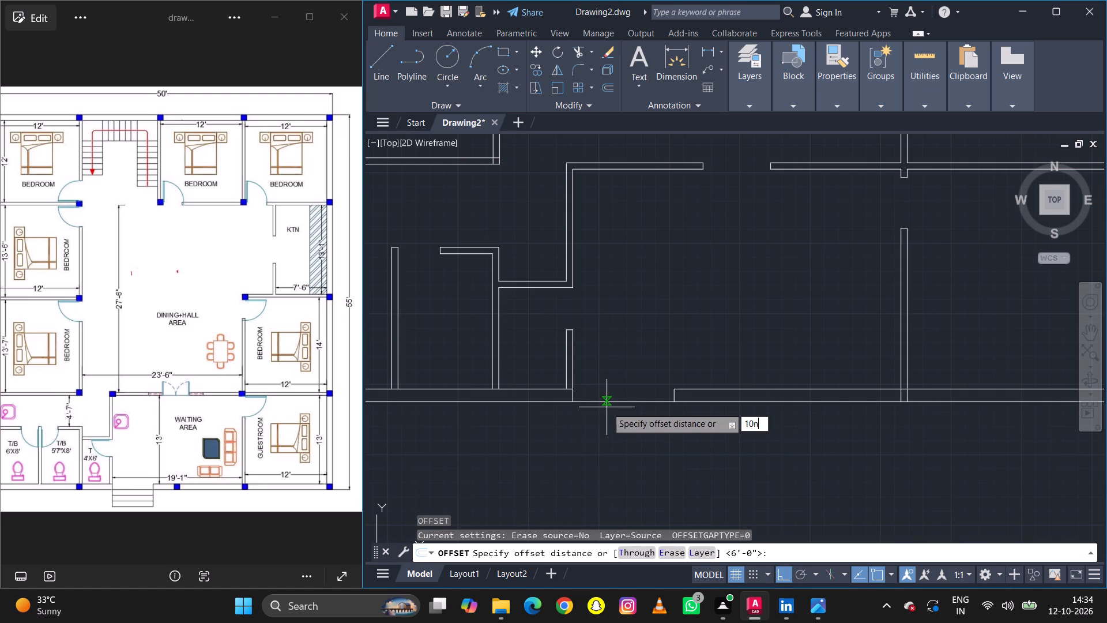
key("BackSpace")
key("space")
left_click(612, 400)
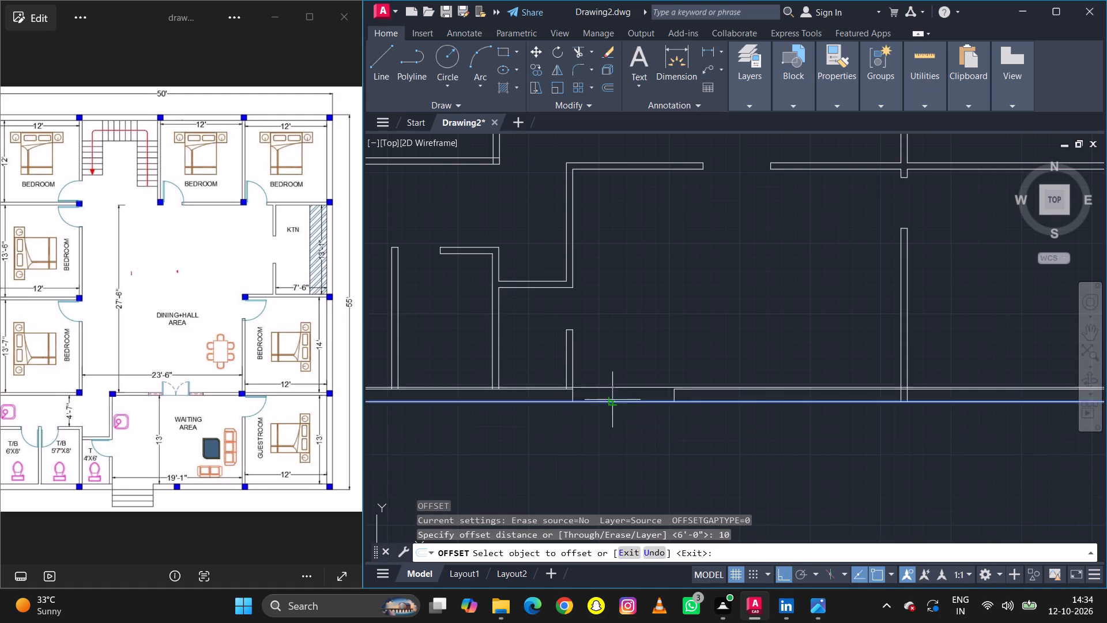
left_click(614, 412)
left_click(613, 417)
left_click(611, 434)
left_click(617, 433)
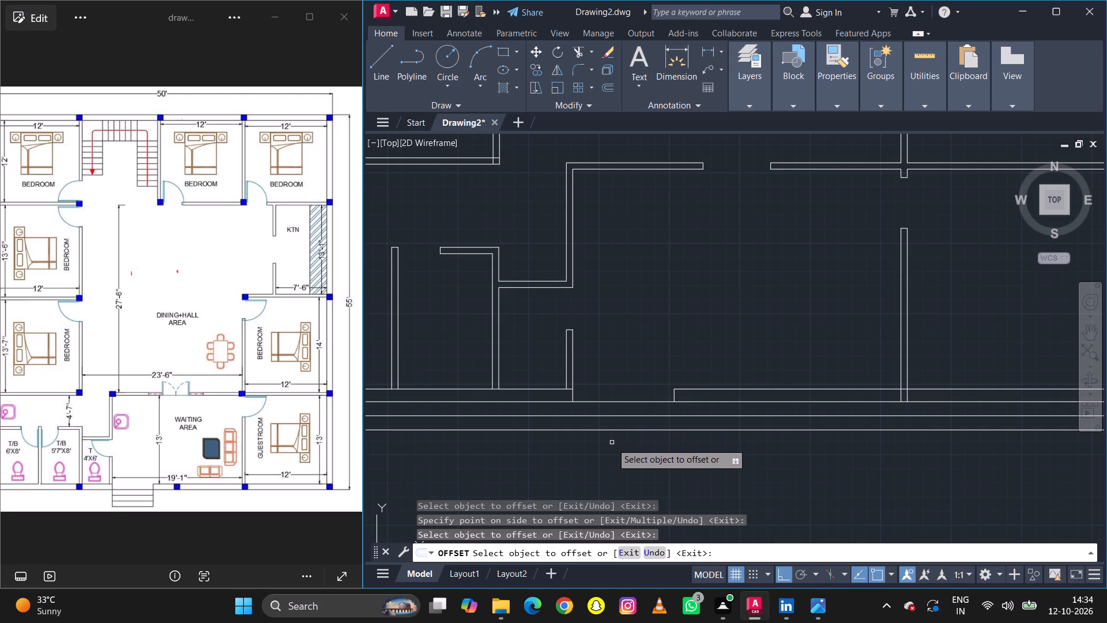
left_click(616, 431)
left_click(612, 446)
key("Escape")
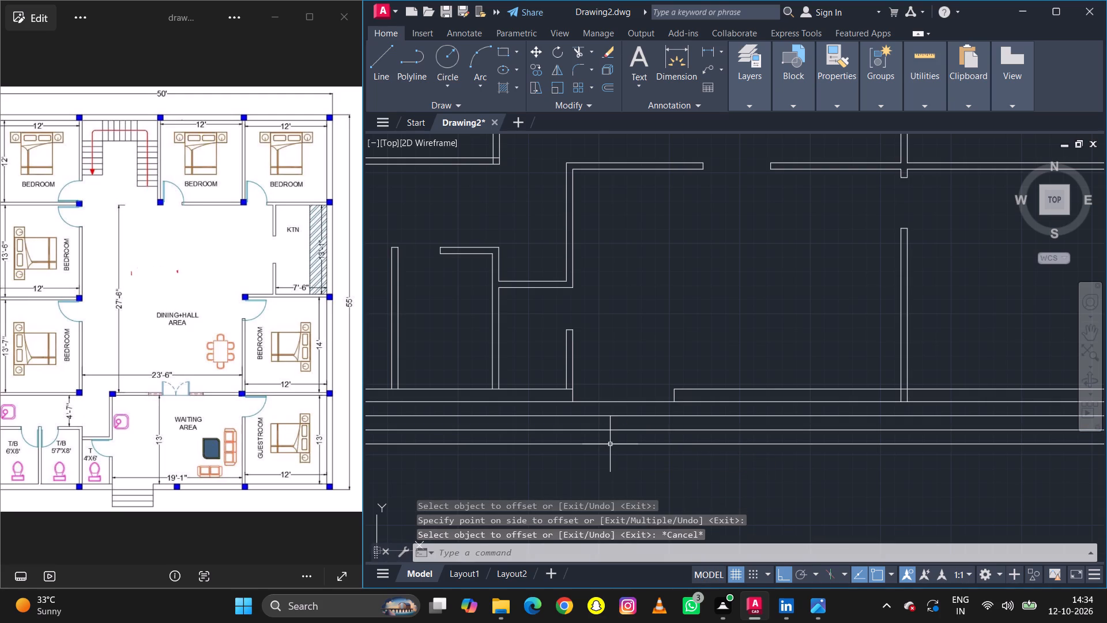
Extend both side lines of the entrance south to the outermost step line.
type("ex")
key("space")
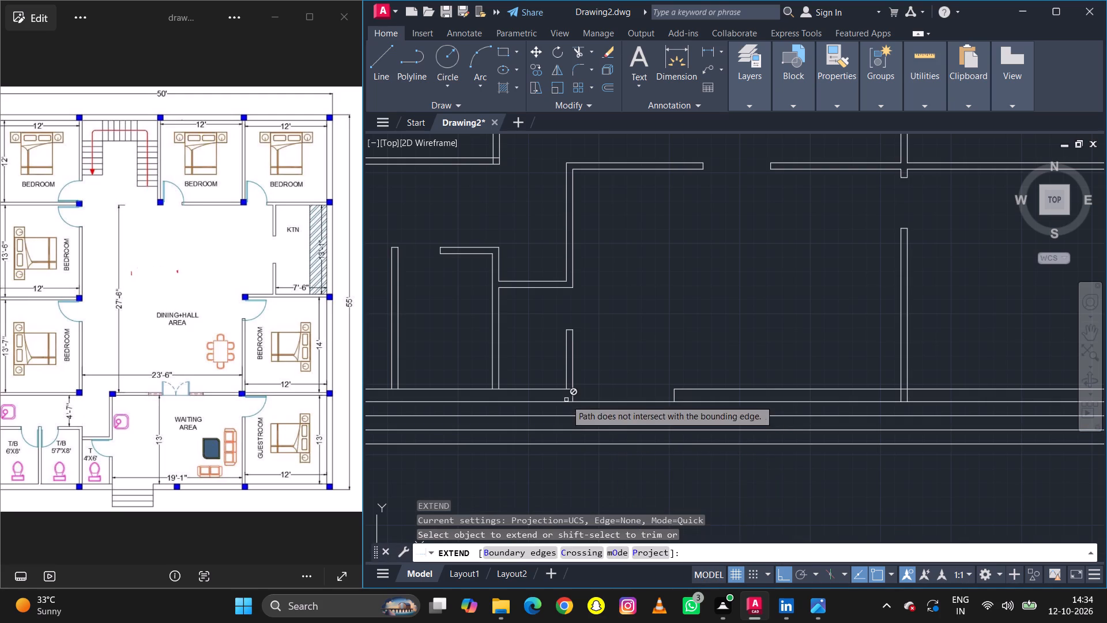
left_click_drag(566, 395, 685, 395)
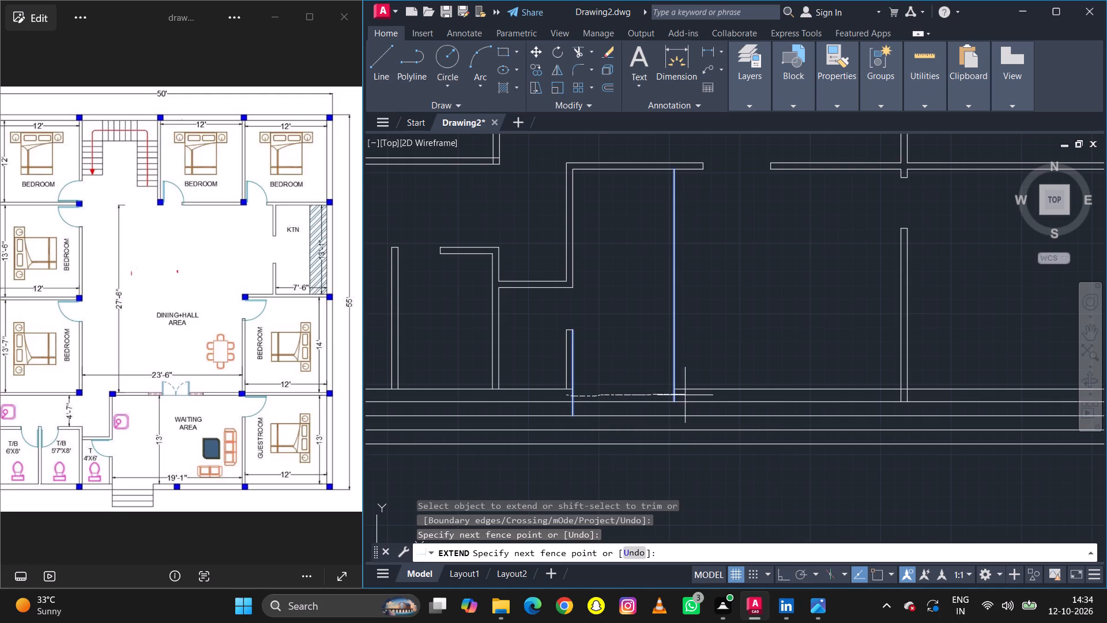
left_click_drag(685, 395, 683, 404)
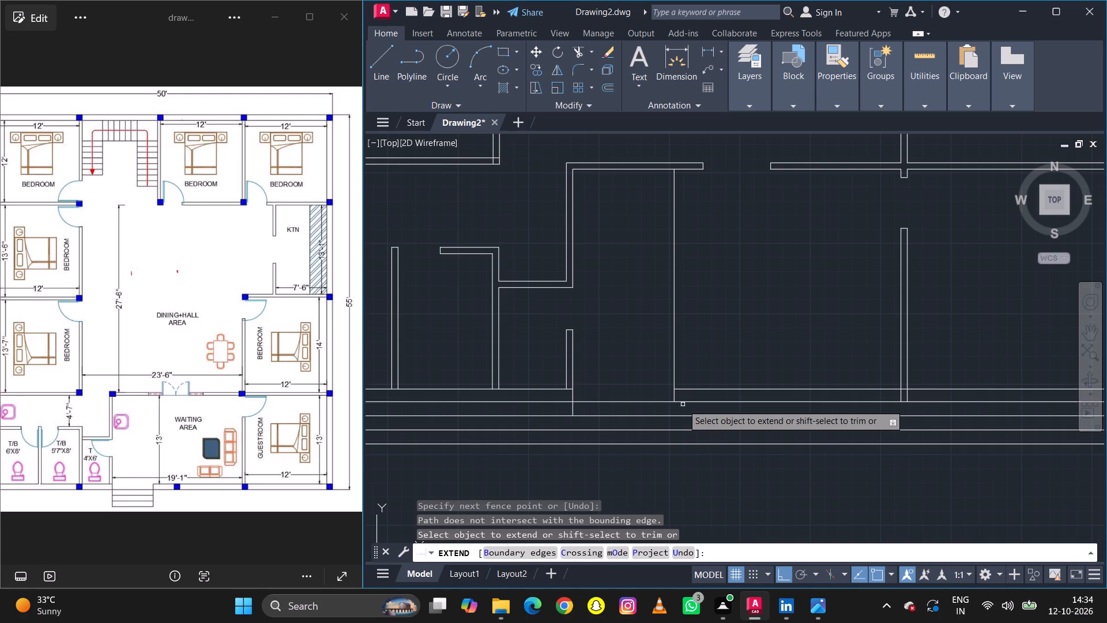
key("ctrl+z")
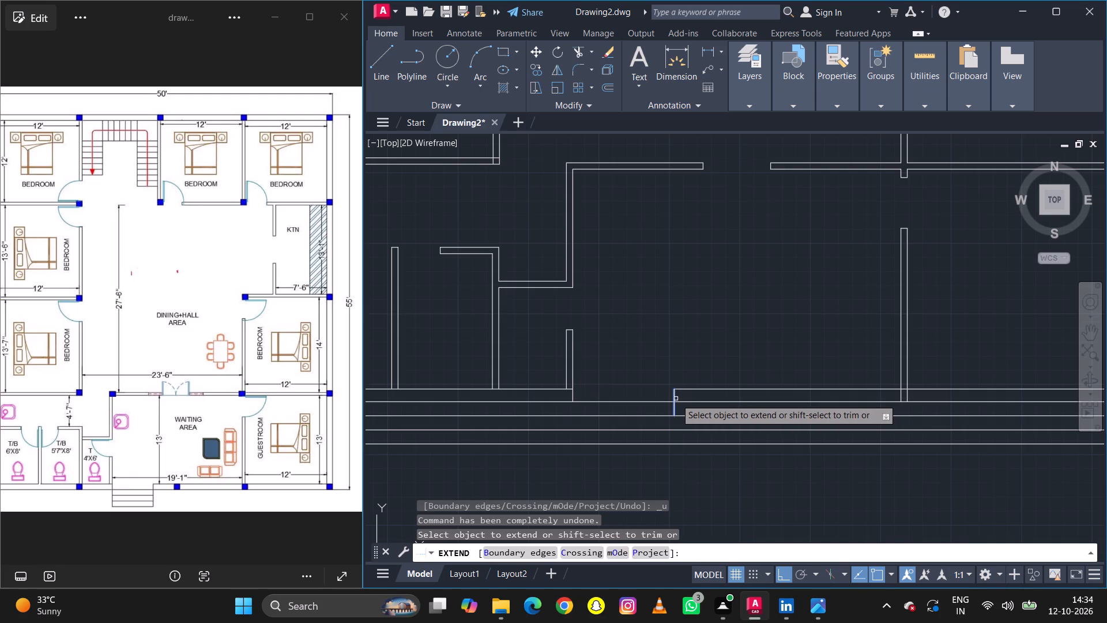
left_click(676, 399)
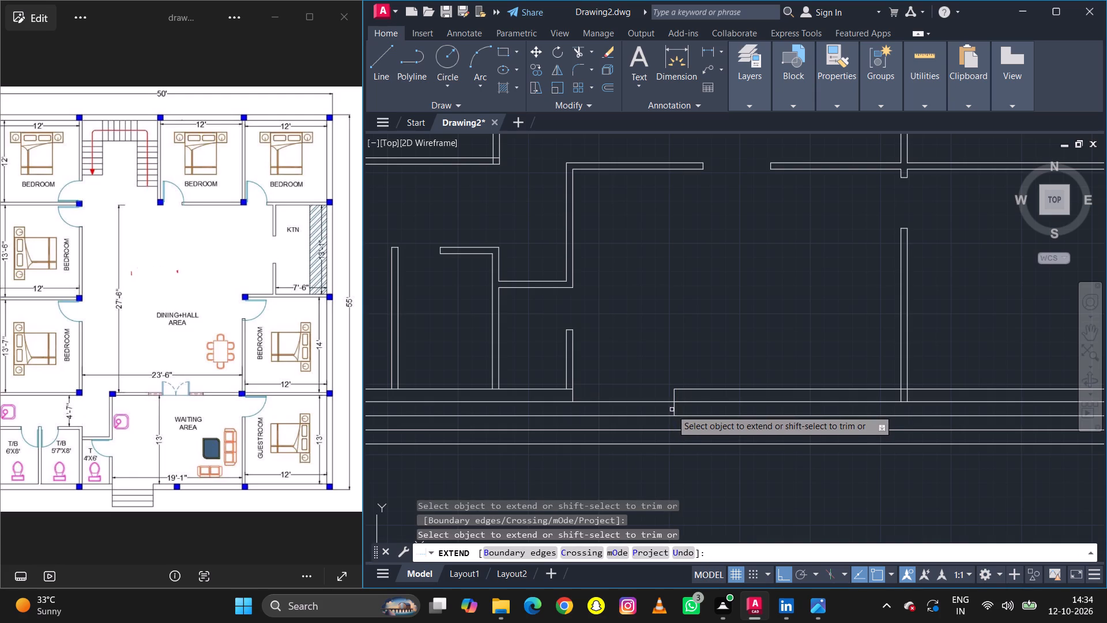
left_click(673, 408)
left_click(674, 424)
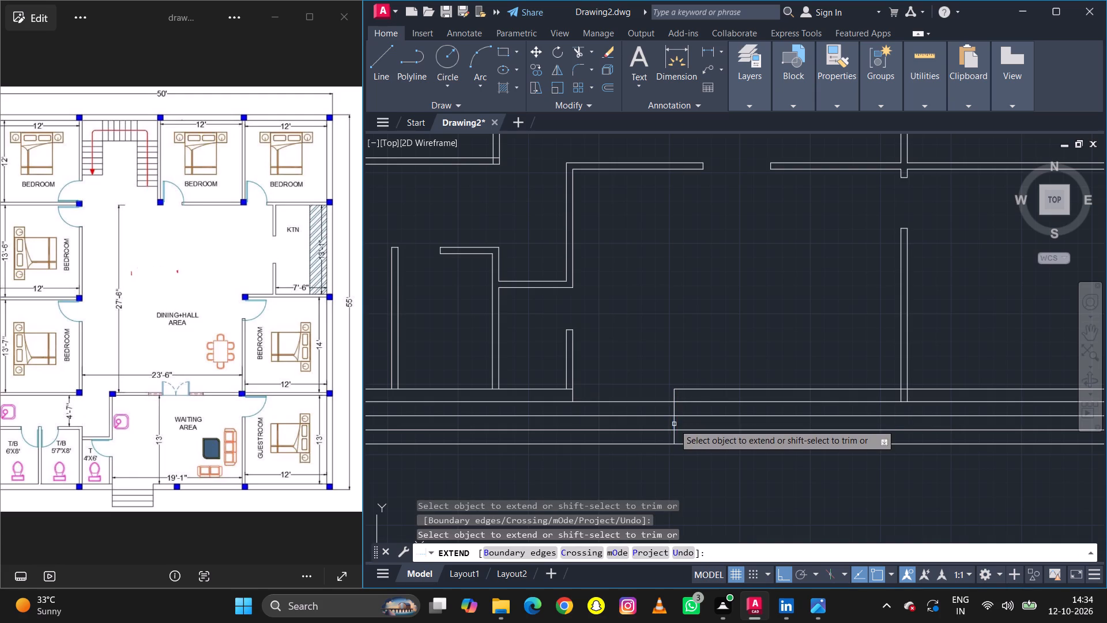
left_click(571, 397)
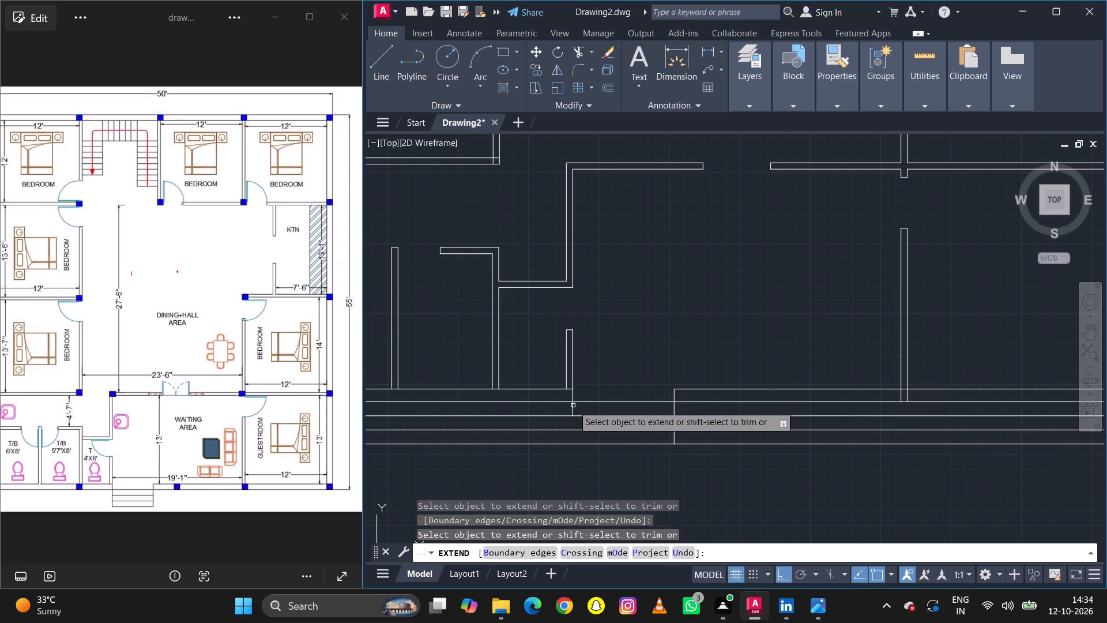
left_click(574, 408)
left_click(574, 422)
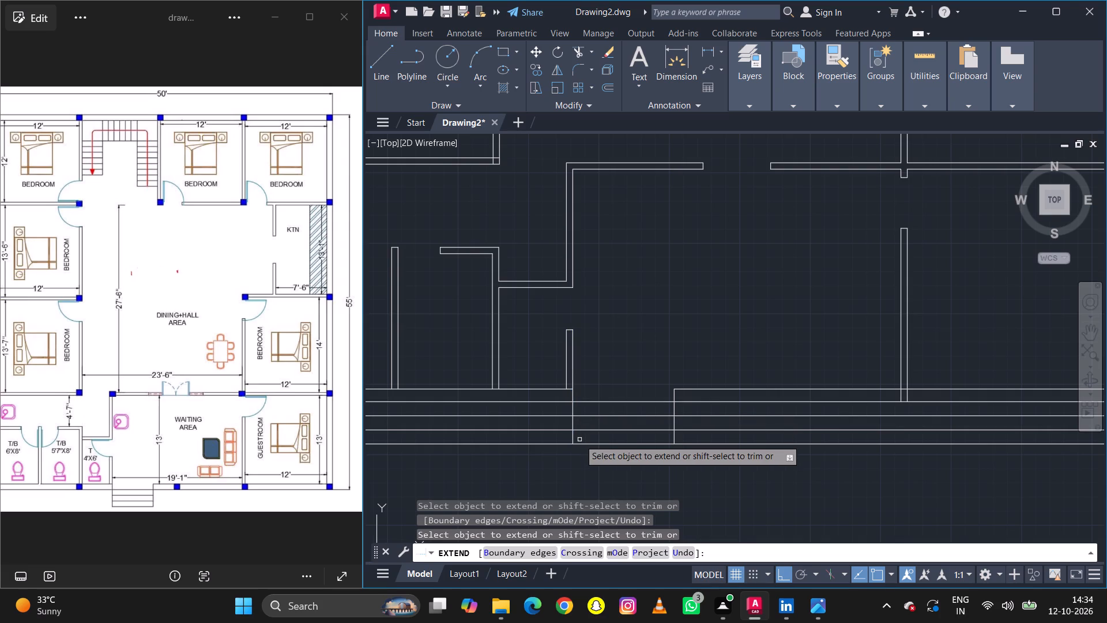
Trim the step lines beyond both sides of the entrance so they span only its width.
key("Escape")
type("tr")
key("space")
left_click_drag(523, 474, 515, 417)
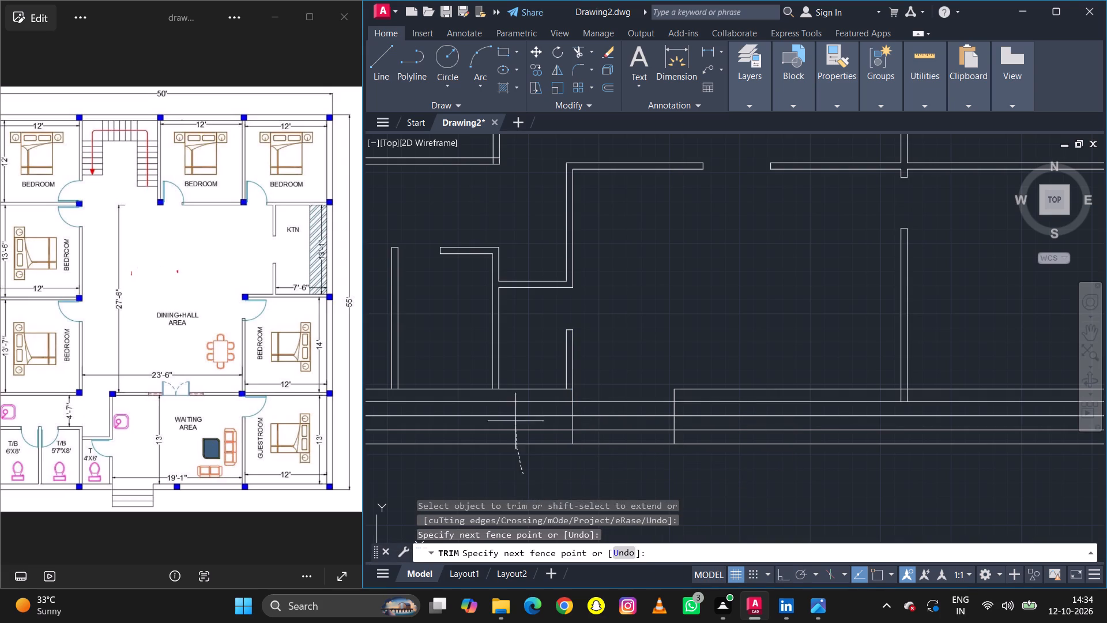
left_click_drag(515, 417, 514, 396)
left_click_drag(724, 456, 726, 400)
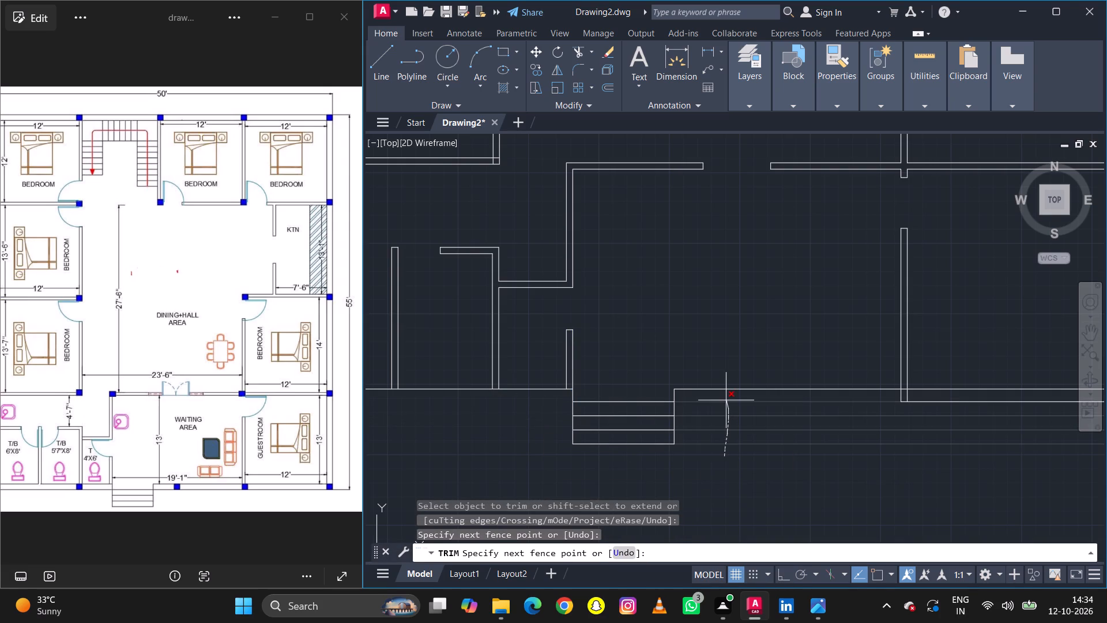
left_click_drag(726, 400, 725, 437)
Trim the overlapping lines where the guestroom's west partition meets the south outer wall.
scroll(706, 447, "down", 1)
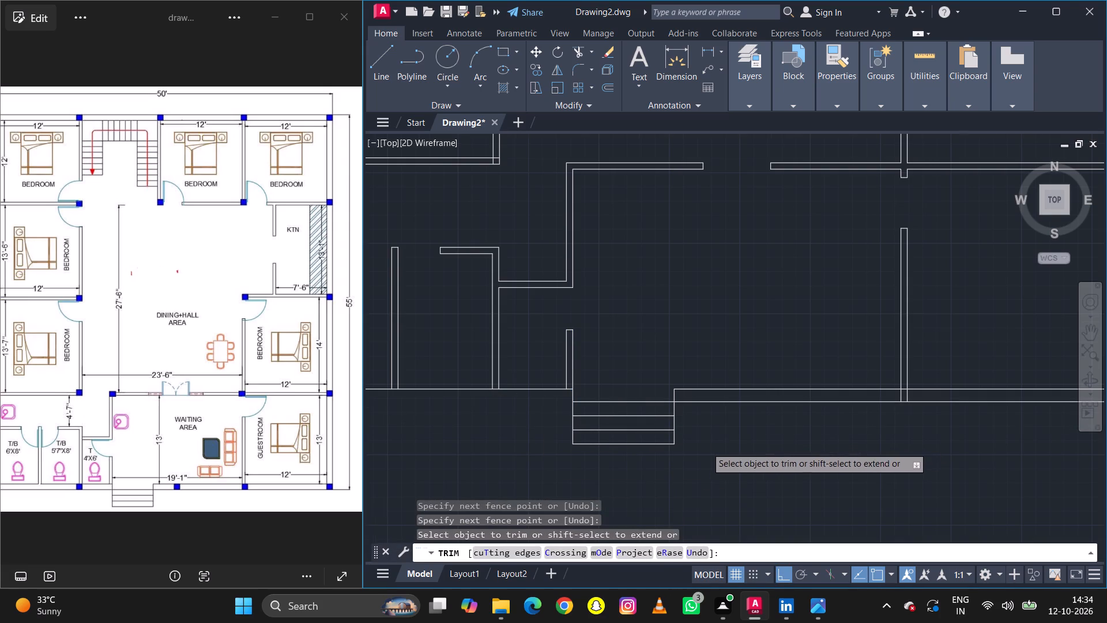
scroll(840, 417, "up", 4)
left_click_drag(817, 408, 774, 407)
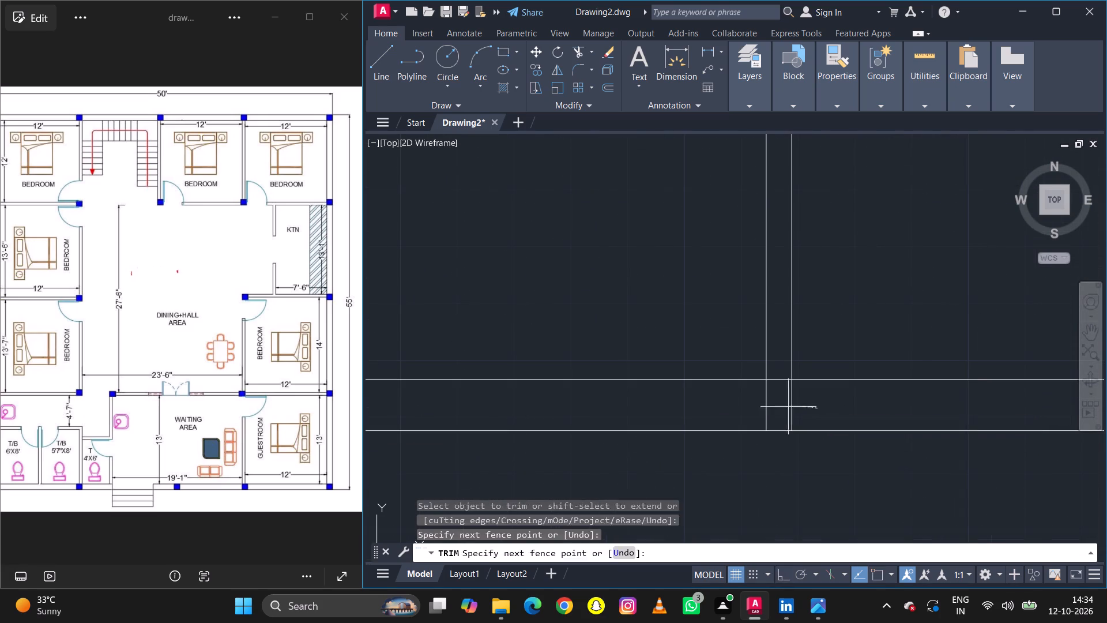
left_click(748, 406)
left_click(775, 378)
scroll(766, 399, "down", 1)
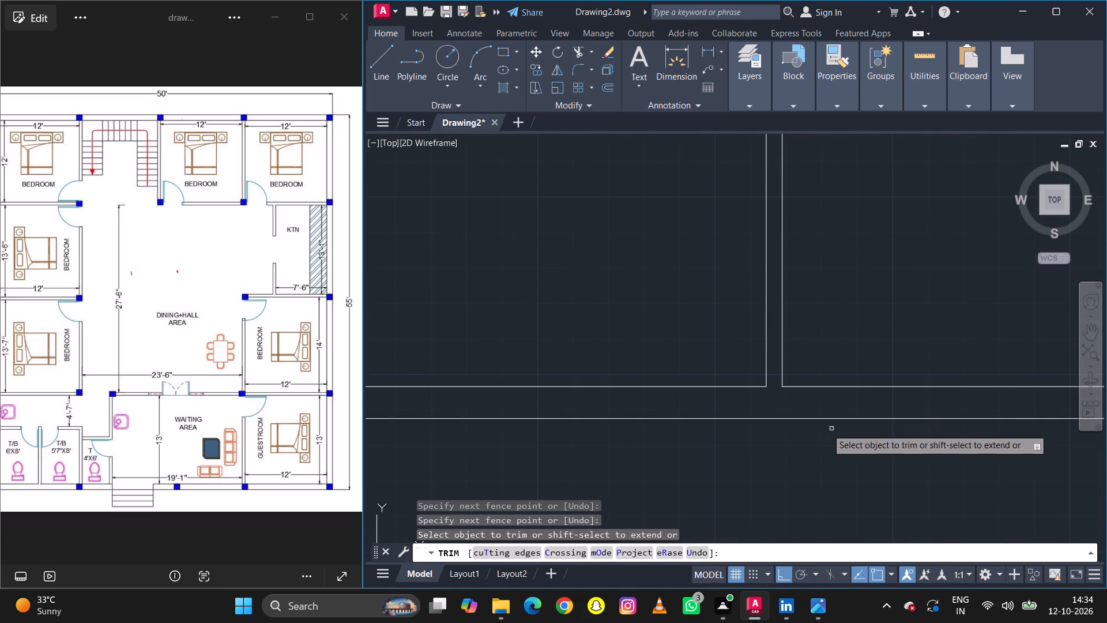
Trim the inner wall line overhangs at the house's south-east corner.
scroll(798, 434, "down", 3)
scroll(929, 429, "up", 3)
left_click(900, 392)
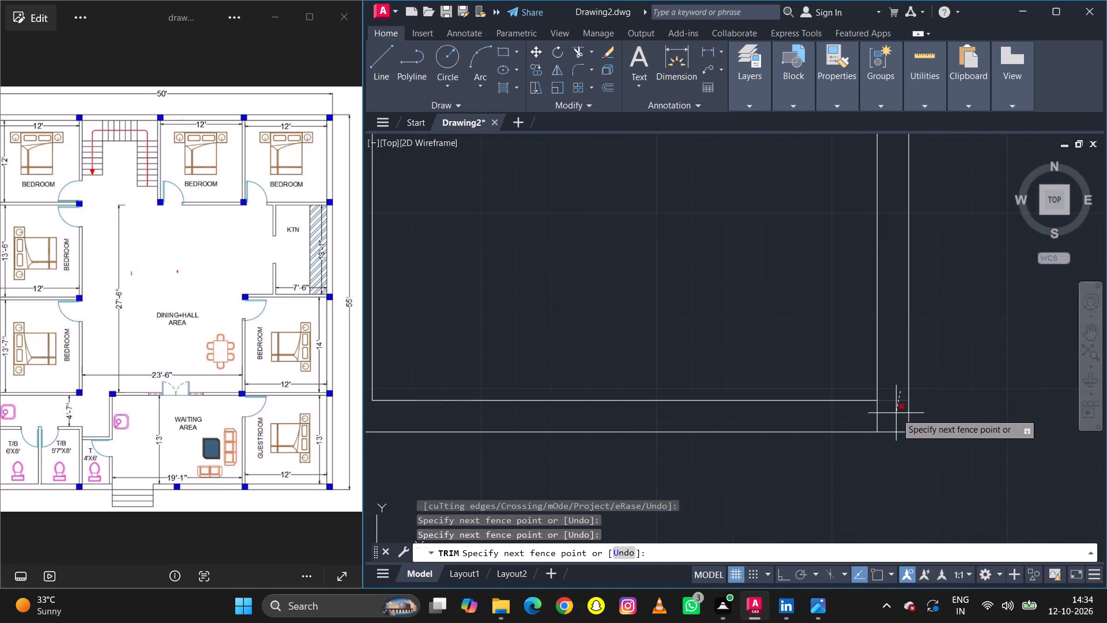
left_click(872, 422)
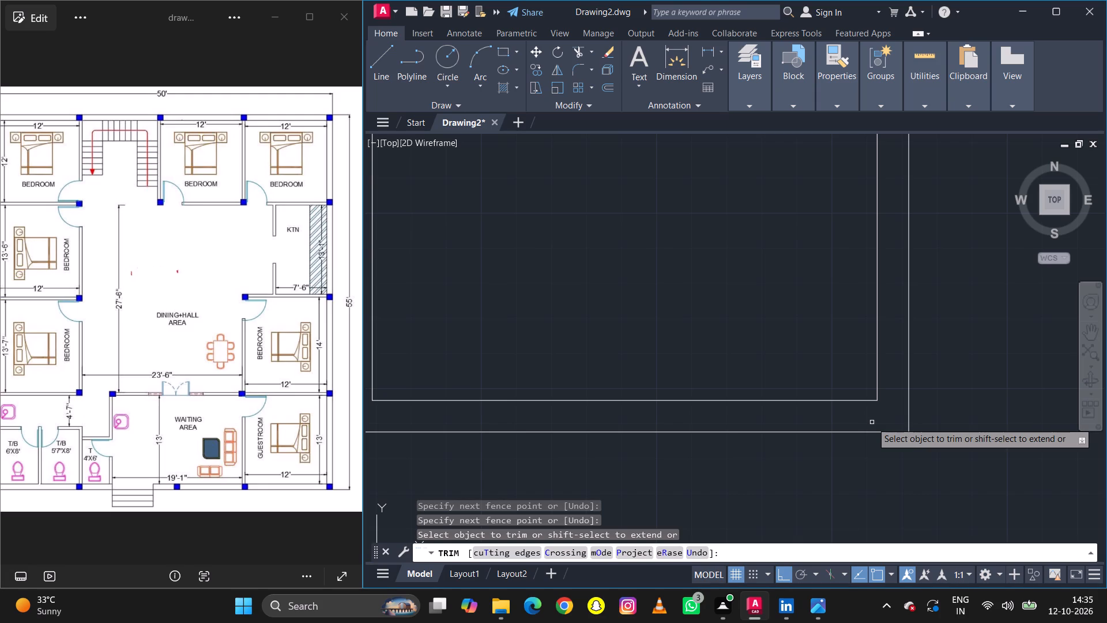
scroll(824, 381, "down", 4)
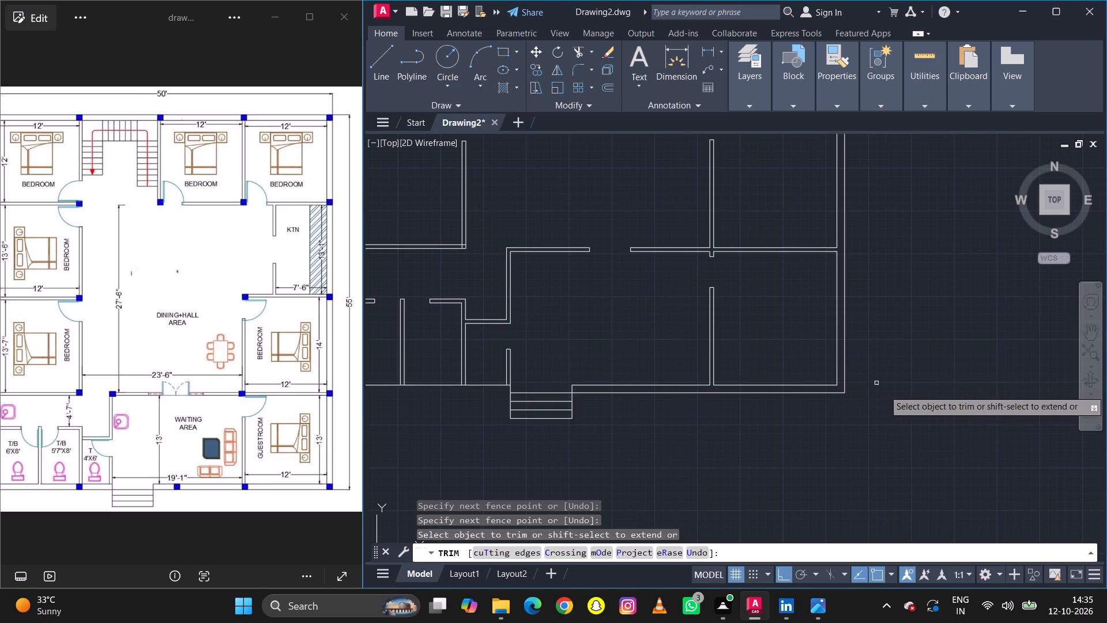
right_click(894, 401)
left_click(927, 215)
Extend the south wall's outer face line from the entrance west to the house's south-west corner.
scroll(778, 336, "down", 3)
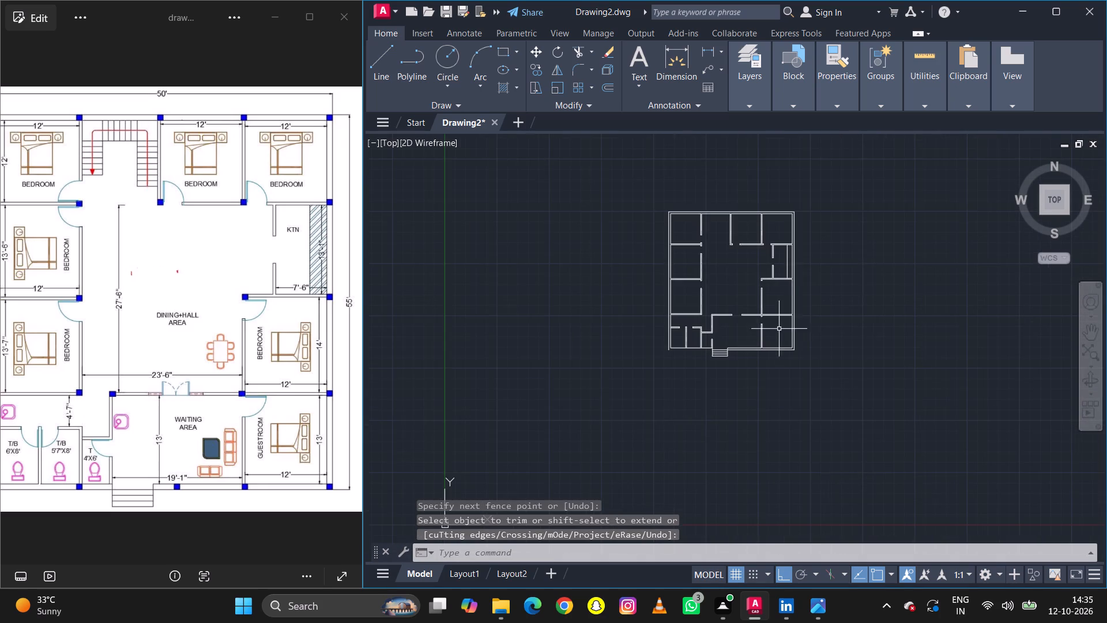
scroll(788, 269, "up", 2)
scroll(782, 273, "down", 1)
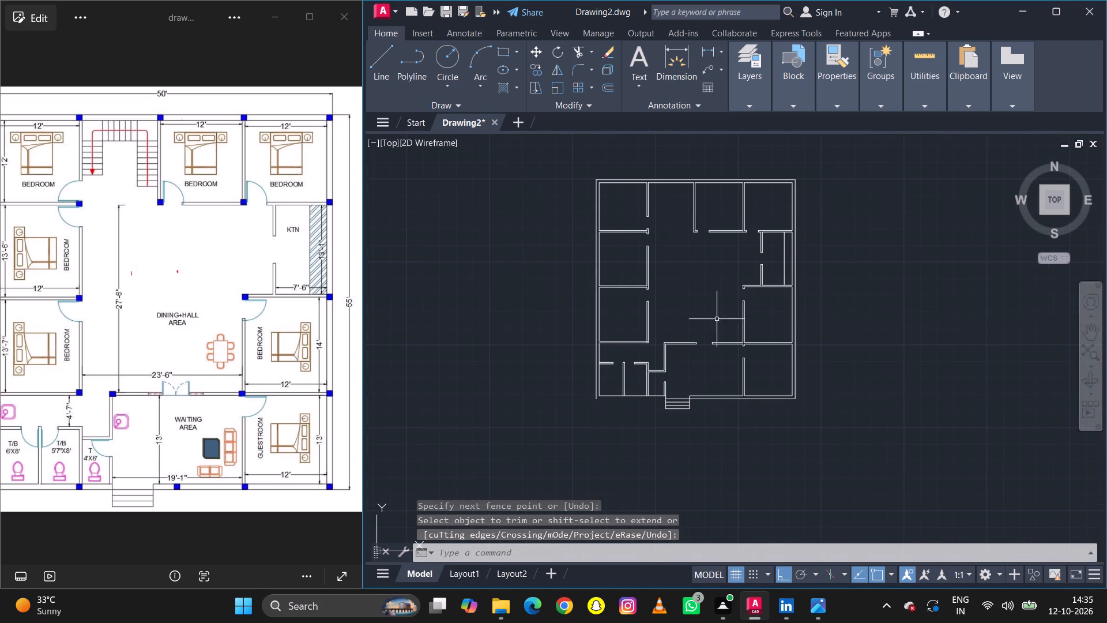
scroll(670, 411, "up", 2)
key("w")
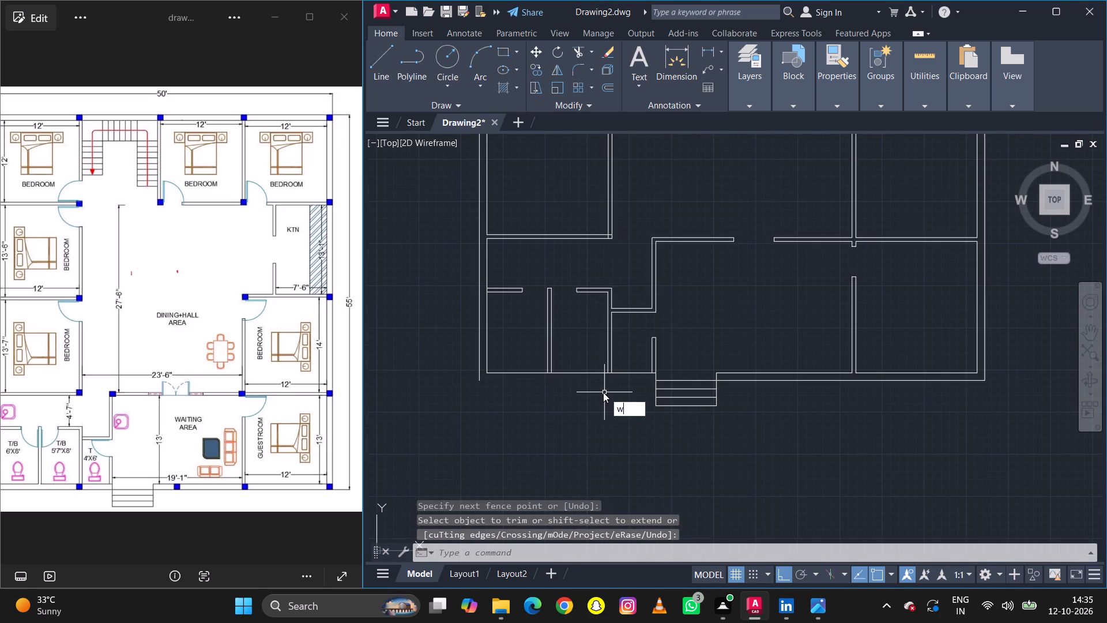
key("Escape")
key("e")
type("x")
key("space")
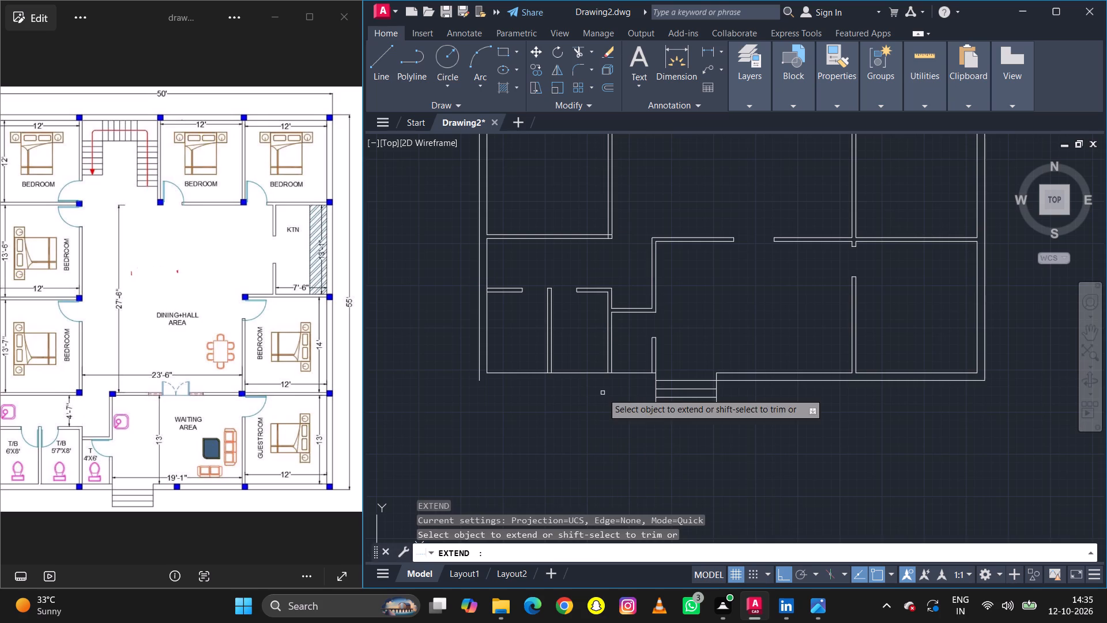
left_click(663, 381)
key("Escape")
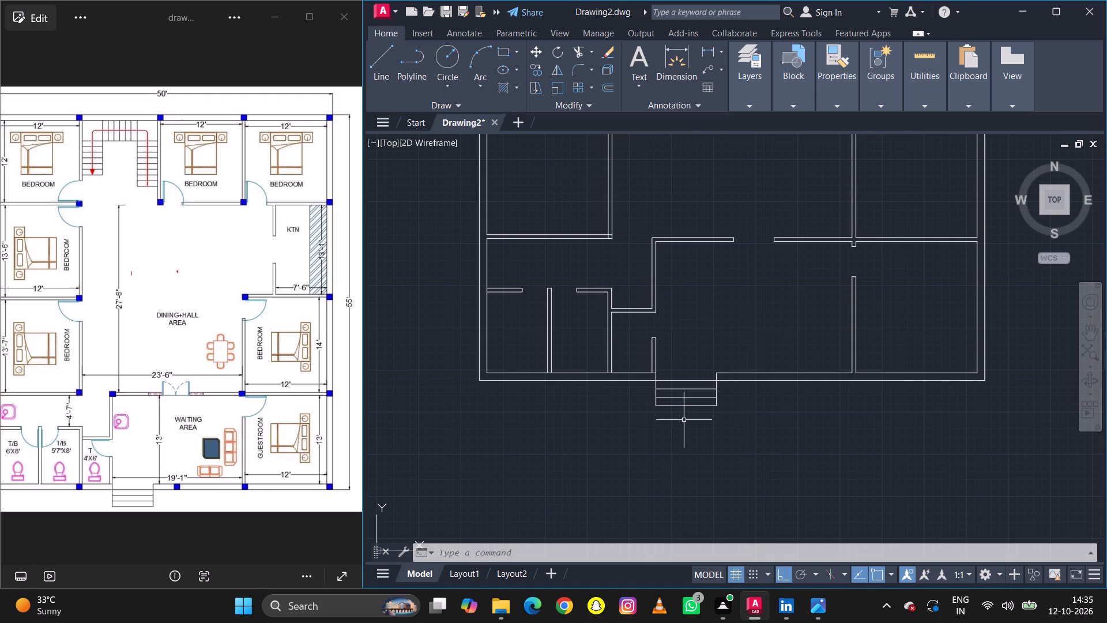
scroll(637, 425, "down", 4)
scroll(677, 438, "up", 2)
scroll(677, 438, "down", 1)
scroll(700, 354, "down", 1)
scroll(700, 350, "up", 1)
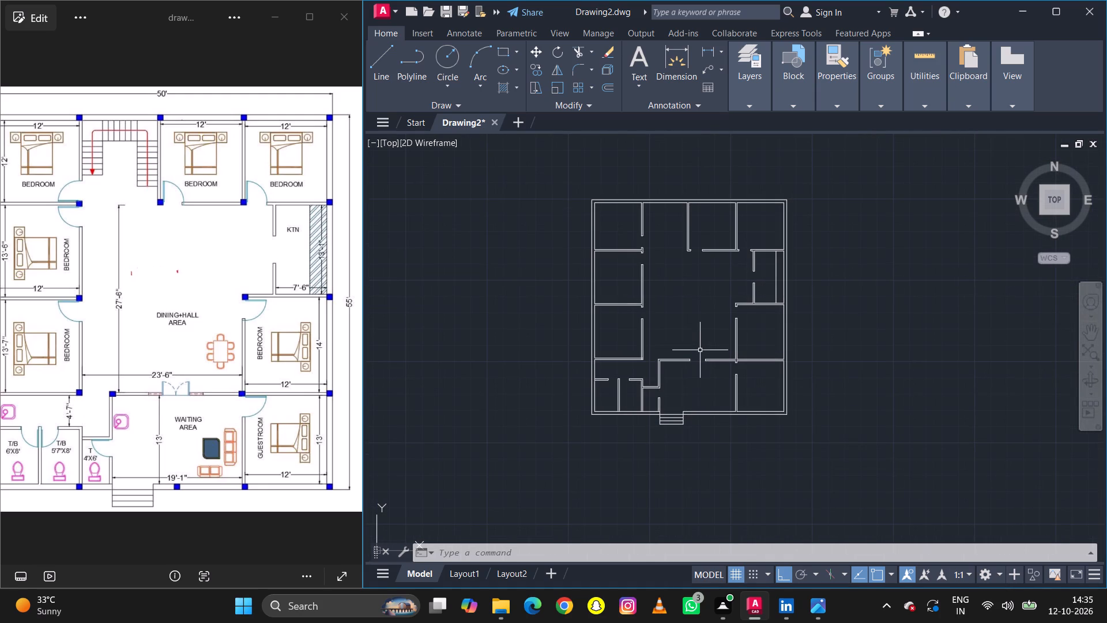
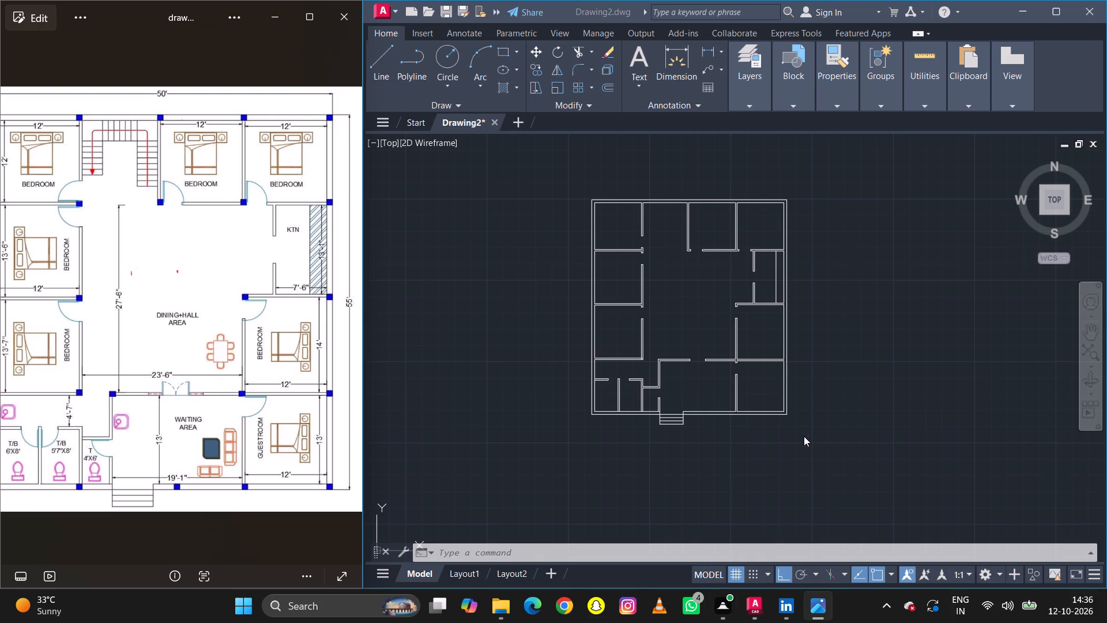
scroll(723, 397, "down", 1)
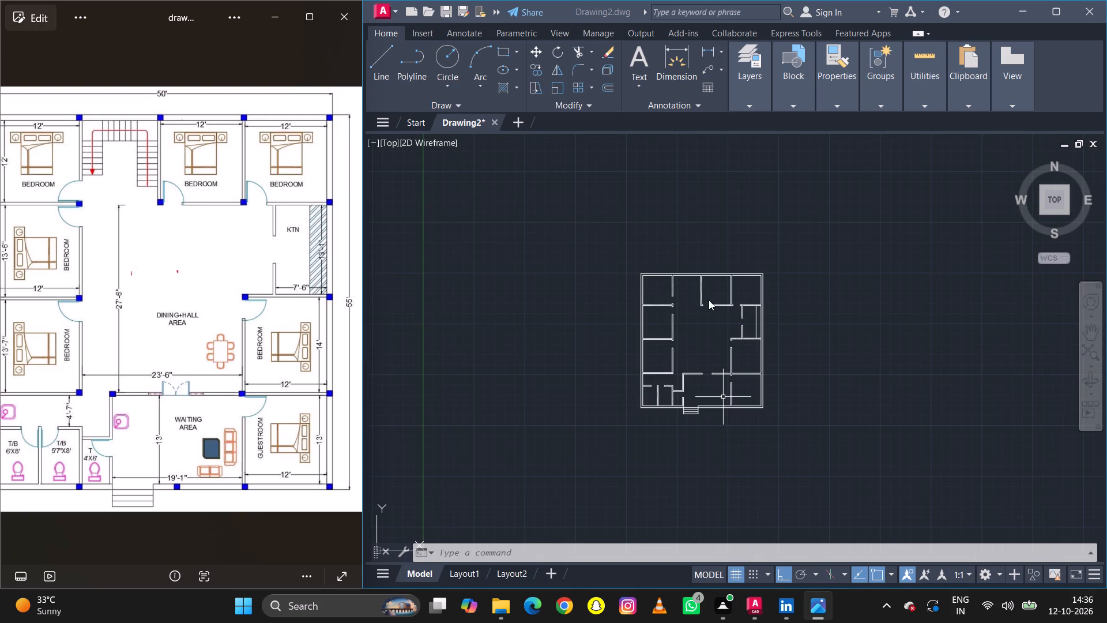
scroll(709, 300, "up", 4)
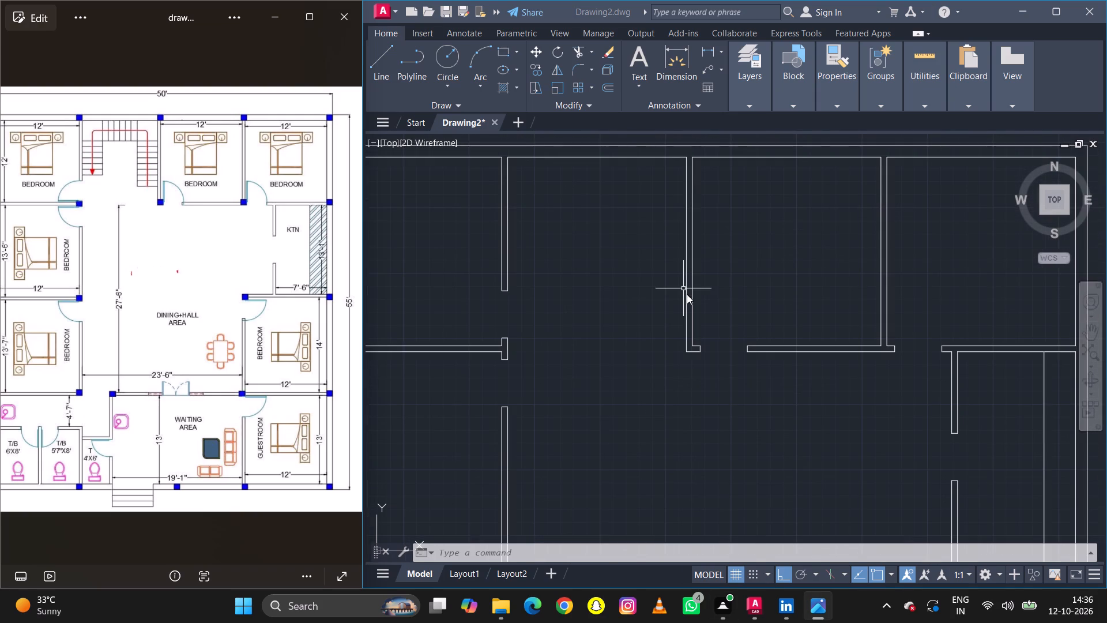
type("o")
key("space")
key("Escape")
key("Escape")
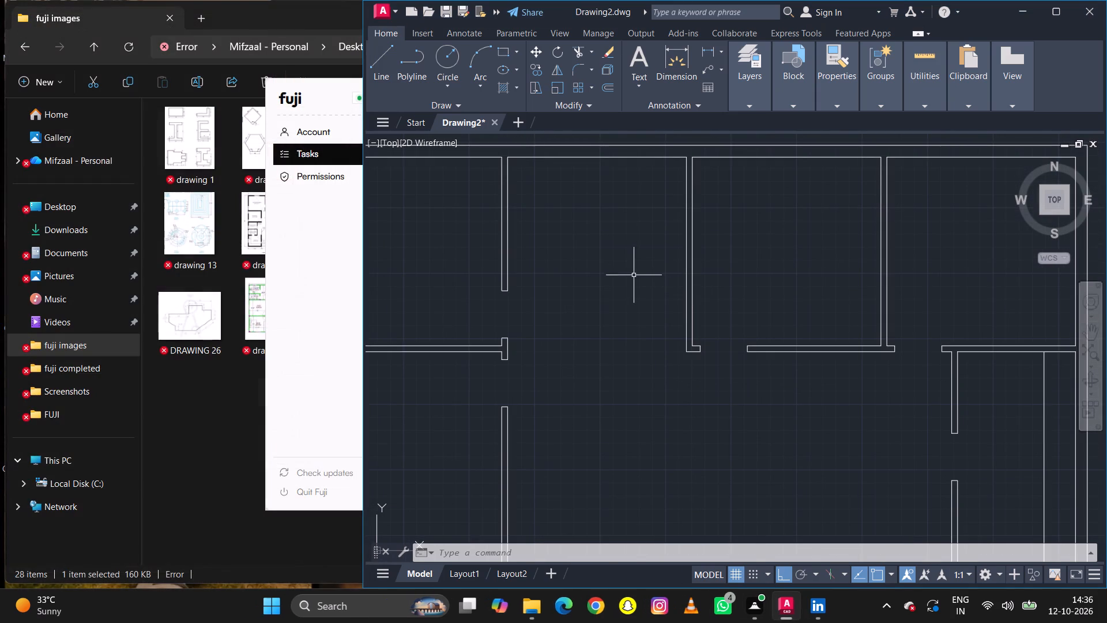
Reopen the drawing 34 reference image from the fuji images folder and return to the AutoCAD floor plan.
left_click(193, 407)
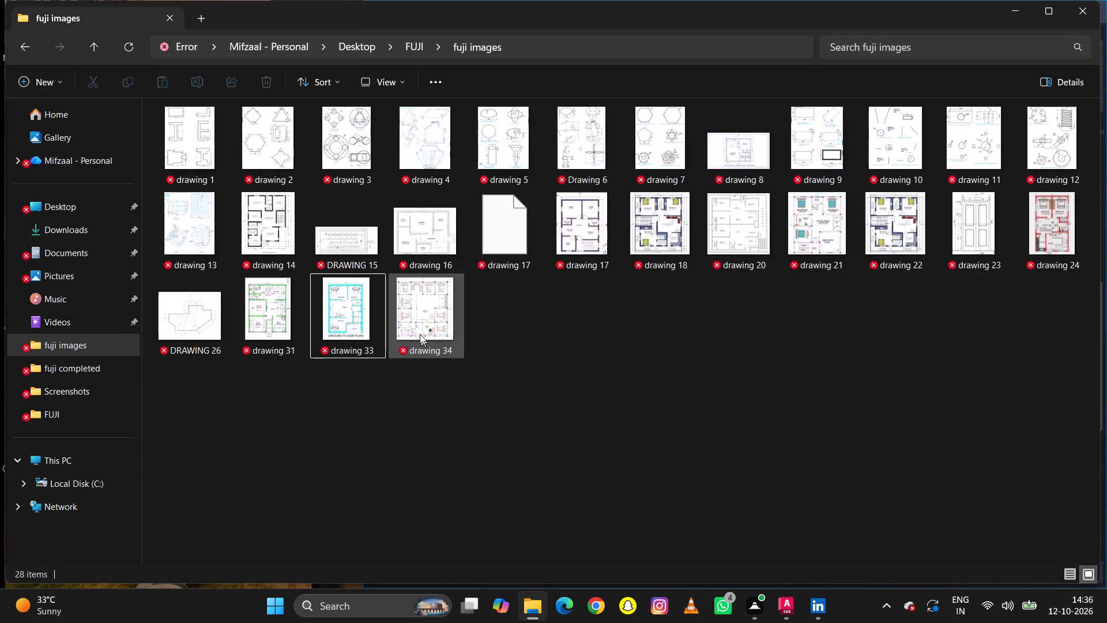
double_click(415, 328)
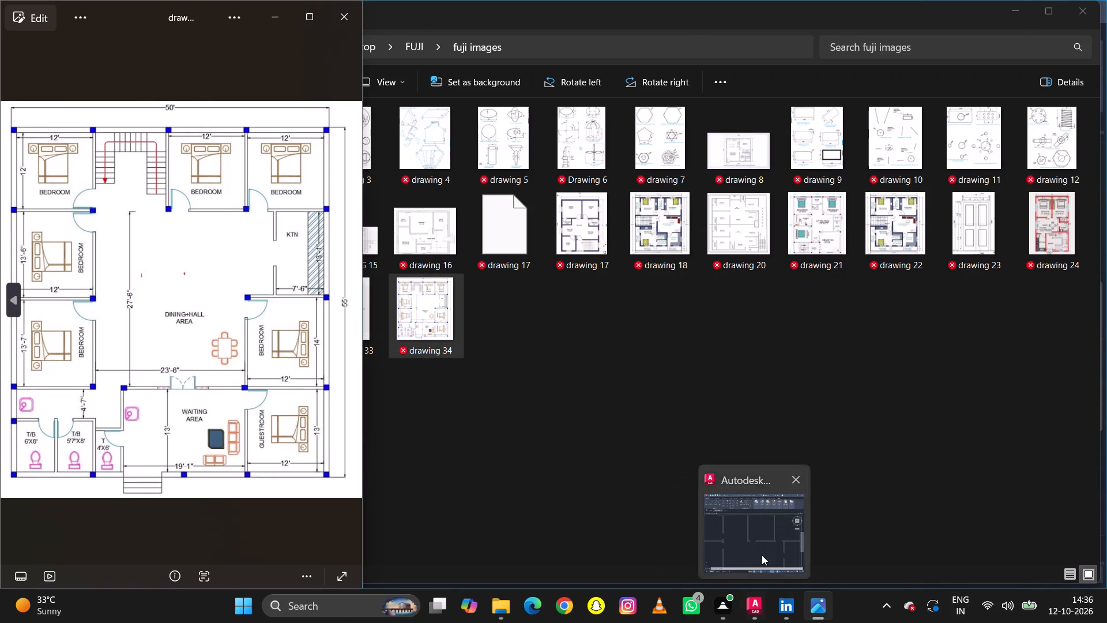
left_click(762, 555)
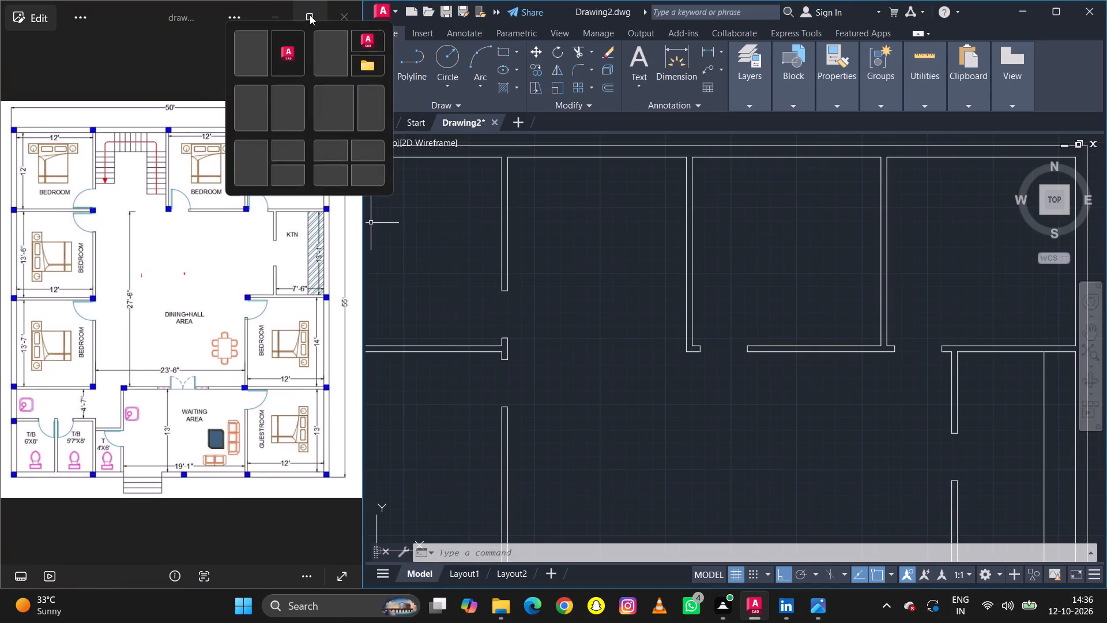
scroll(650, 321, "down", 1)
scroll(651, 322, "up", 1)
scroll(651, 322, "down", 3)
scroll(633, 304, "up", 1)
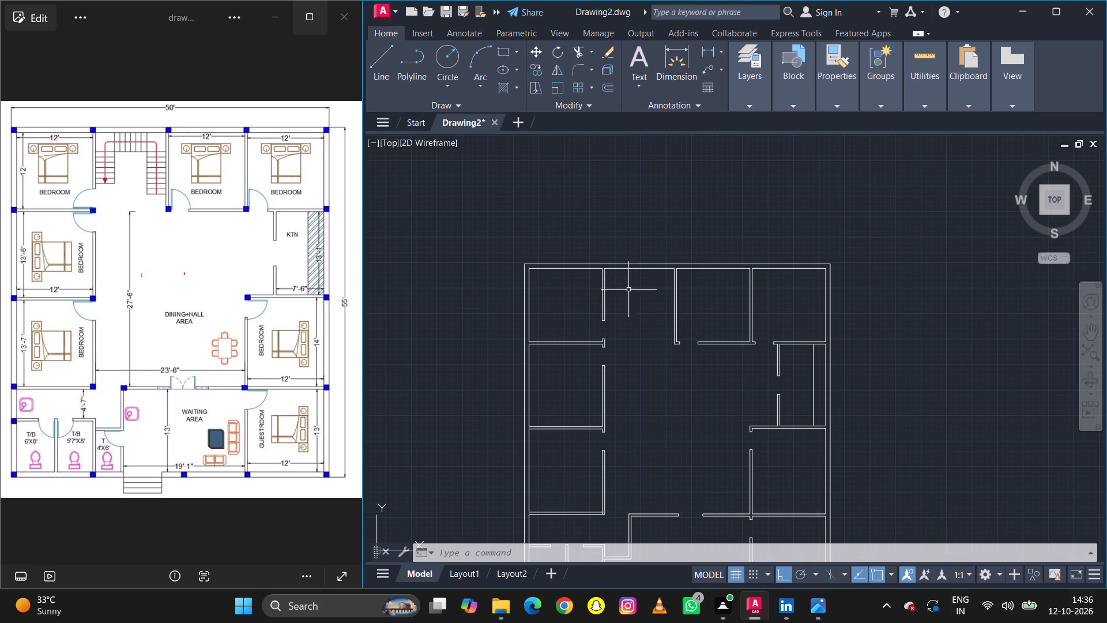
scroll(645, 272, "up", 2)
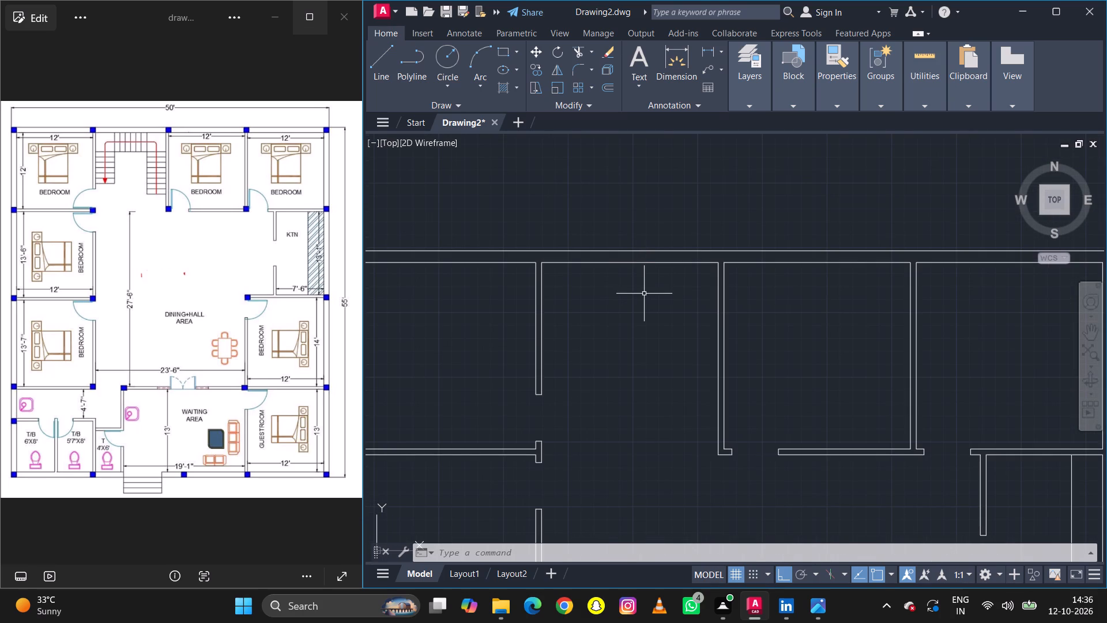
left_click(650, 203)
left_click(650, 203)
Offset the stairwell's north, west and east inner wall lines 3' inward to outline the landing and both stair flights.
scroll(652, 284, "down", 1)
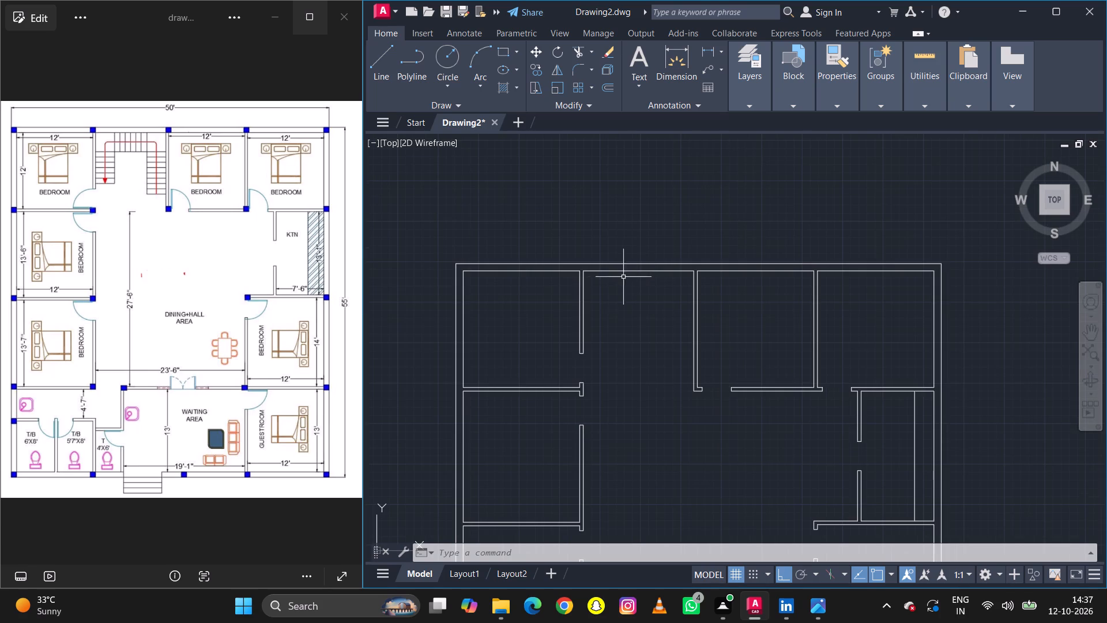
type("o")
key("space")
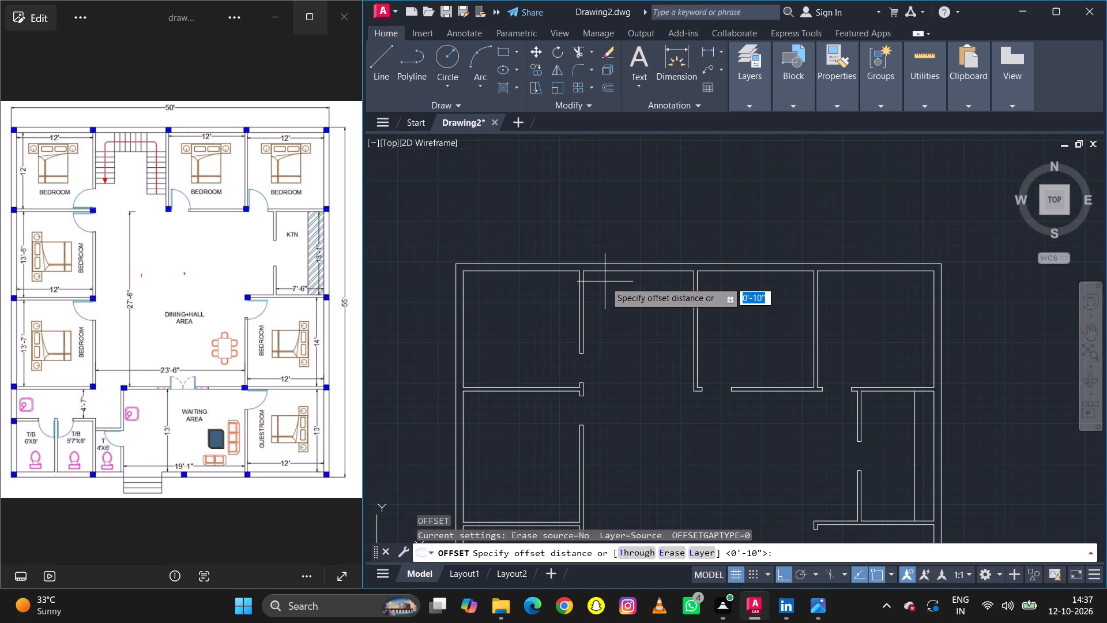
key("3")
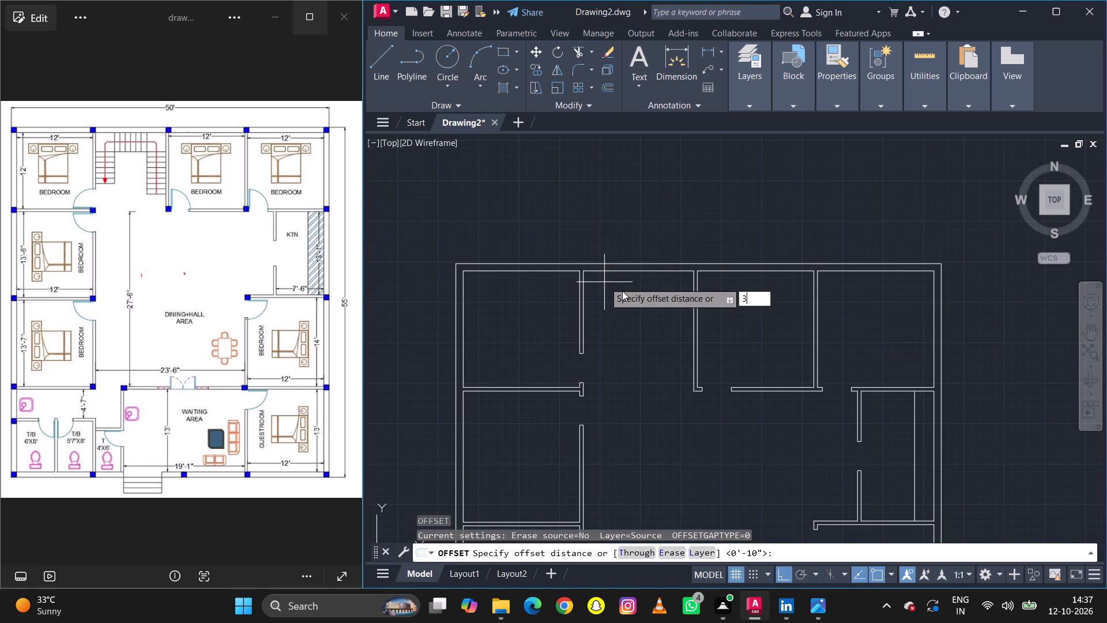
type("'")
key("space")
left_click(606, 270)
left_click(602, 286)
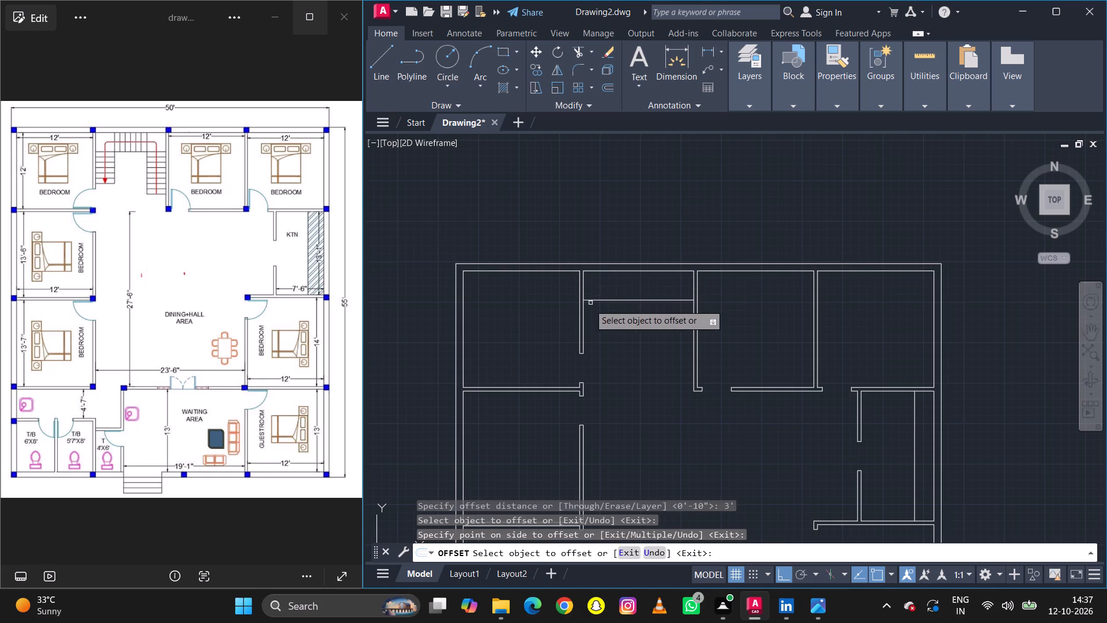
left_click(584, 314)
left_click(605, 314)
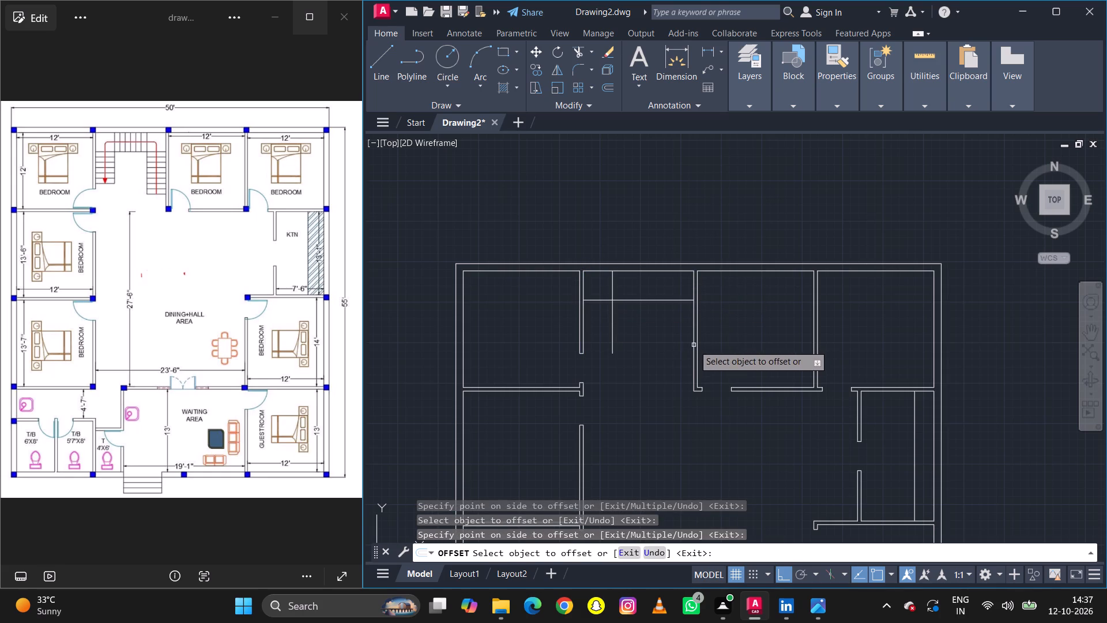
left_click(692, 345)
left_click(660, 347)
key("Escape")
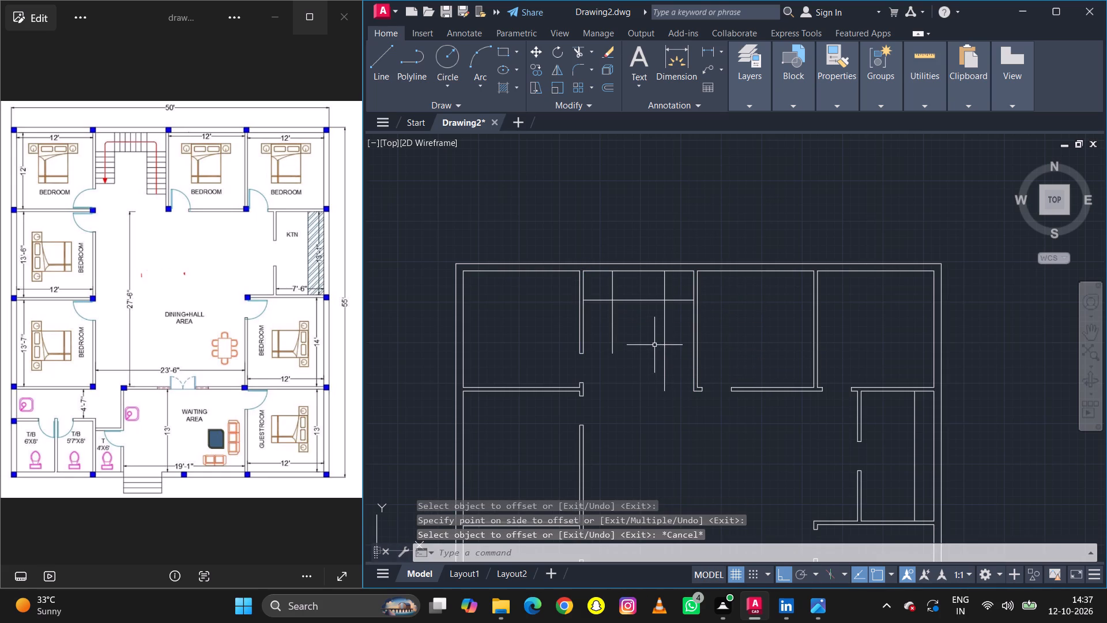
Offset the landing line southward six times in succession at 10" spacing to create the stair treads.
type("o")
key("space")
key("1")
type("0")
key("space")
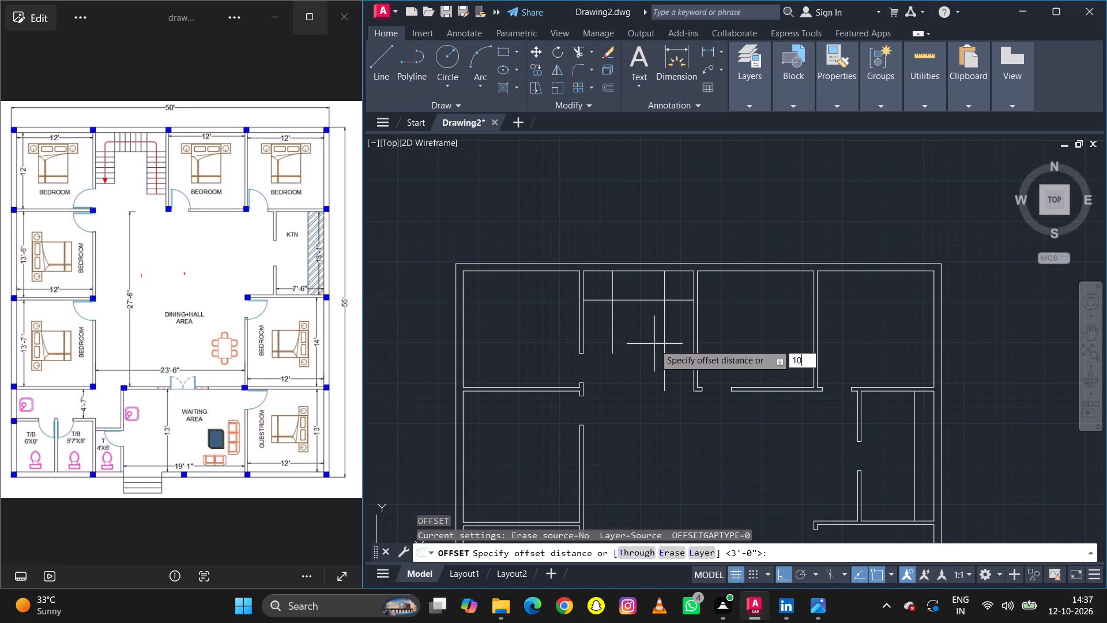
left_click(632, 300)
left_click(630, 313)
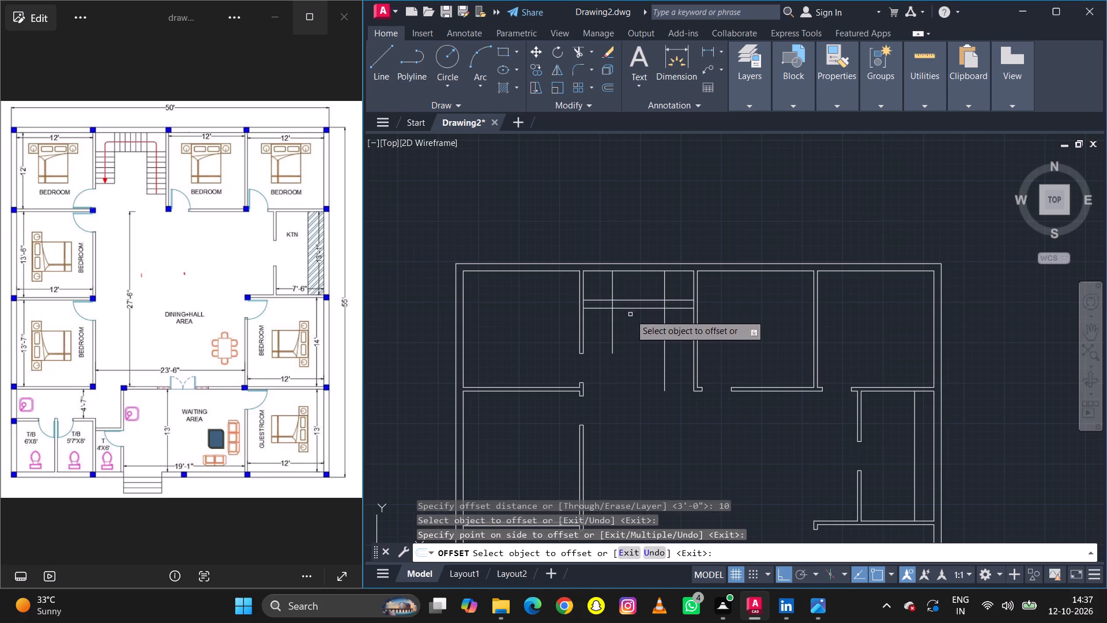
left_click(631, 309)
left_click(630, 322)
left_click(632, 319)
left_click(634, 316)
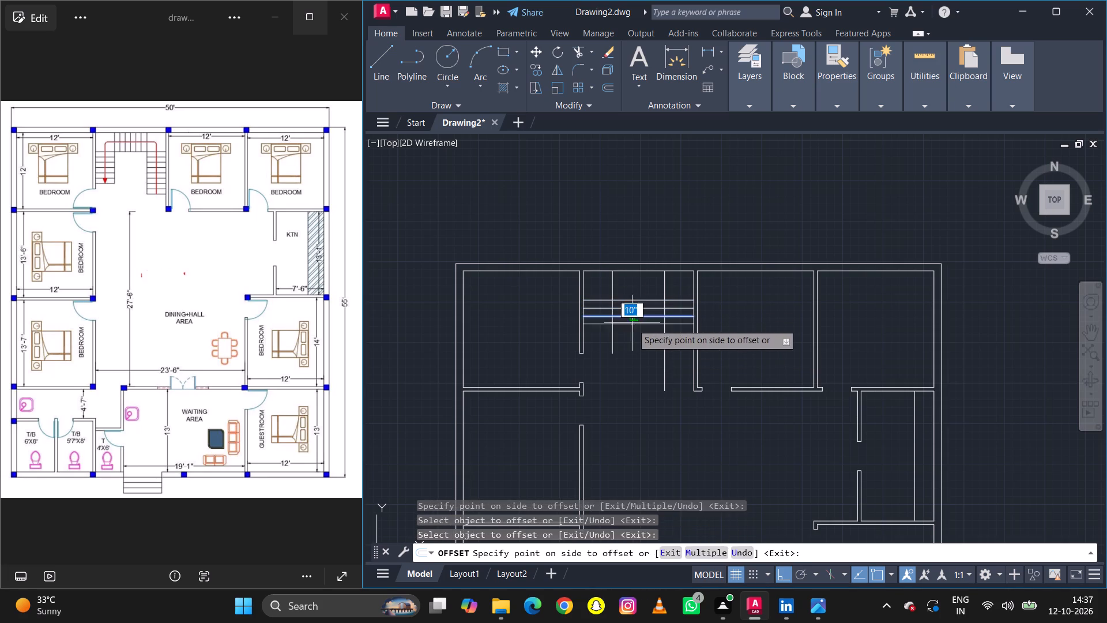
left_click(632, 326)
left_click(637, 324)
left_click(637, 335)
left_click(635, 334)
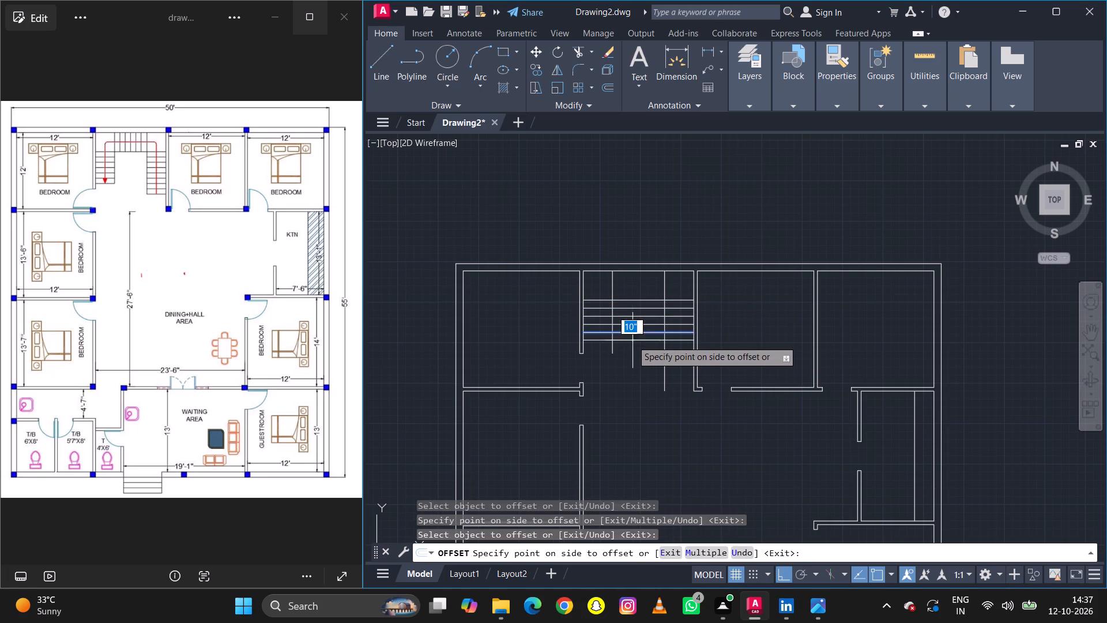
left_click(632, 343)
left_click(640, 339)
left_click(637, 352)
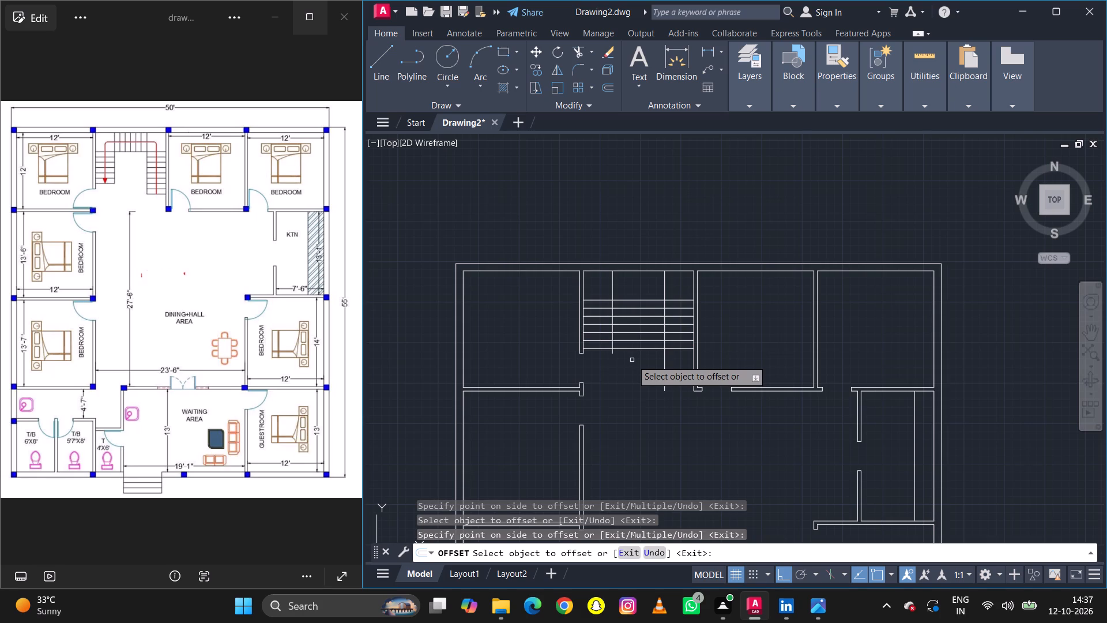
key("Escape")
Trim the six tread lines between the two stair flights, keeping the landing line whole.
type("tr")
key("space")
left_click_drag(633, 358, 641, 307)
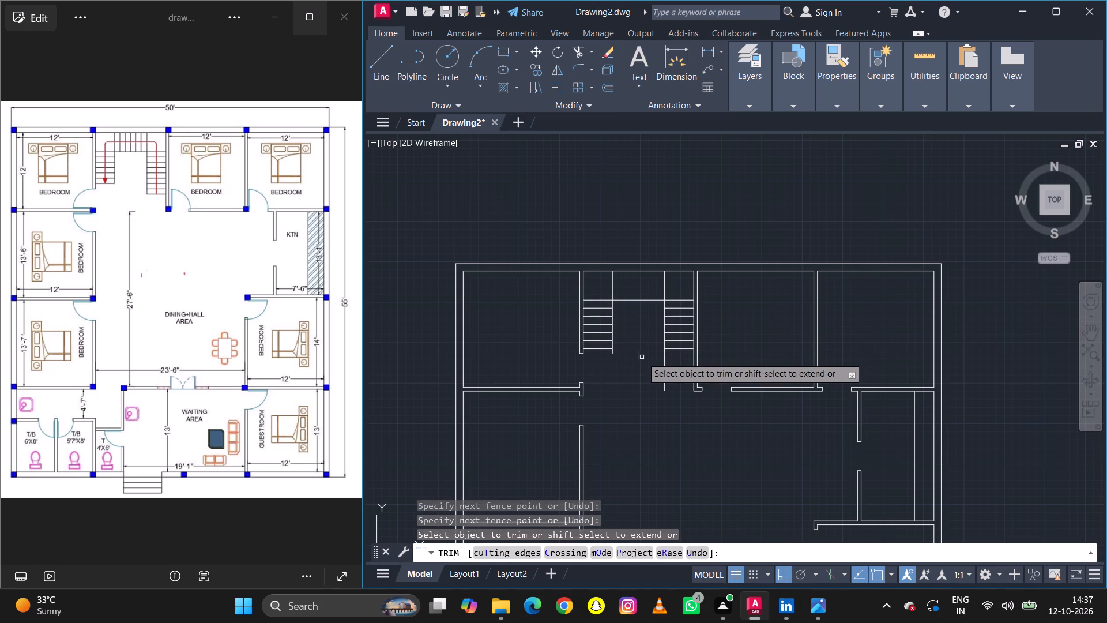
key("Escape")
Trim the west flight's inner side line where it overhangs the last tread.
scroll(577, 340, "down", 1)
scroll(574, 340, "up", 1)
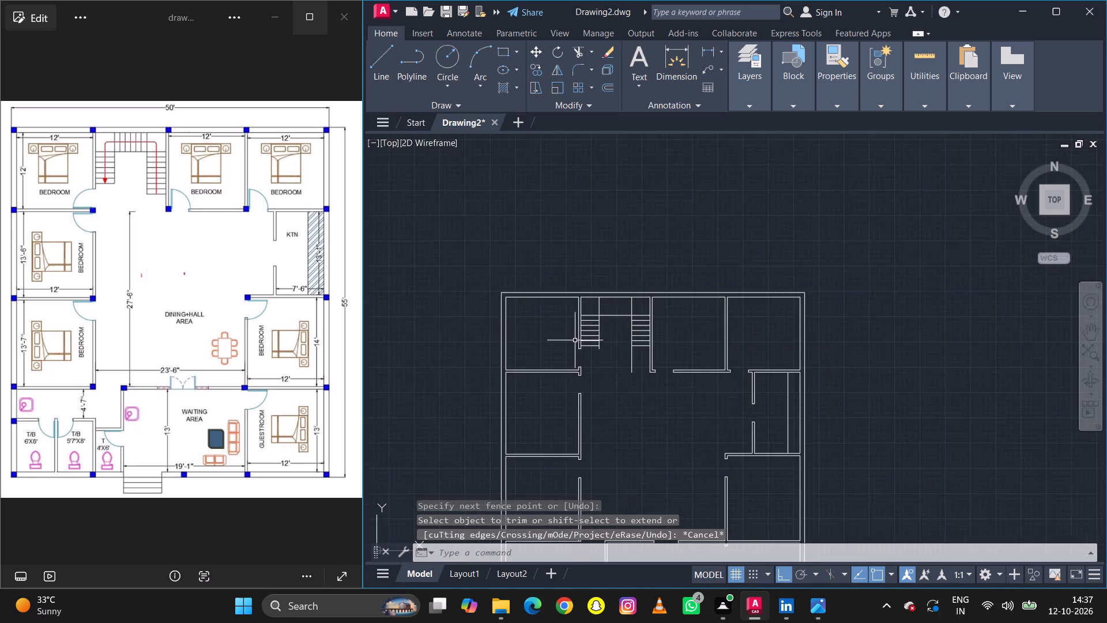
scroll(587, 355, "up", 3)
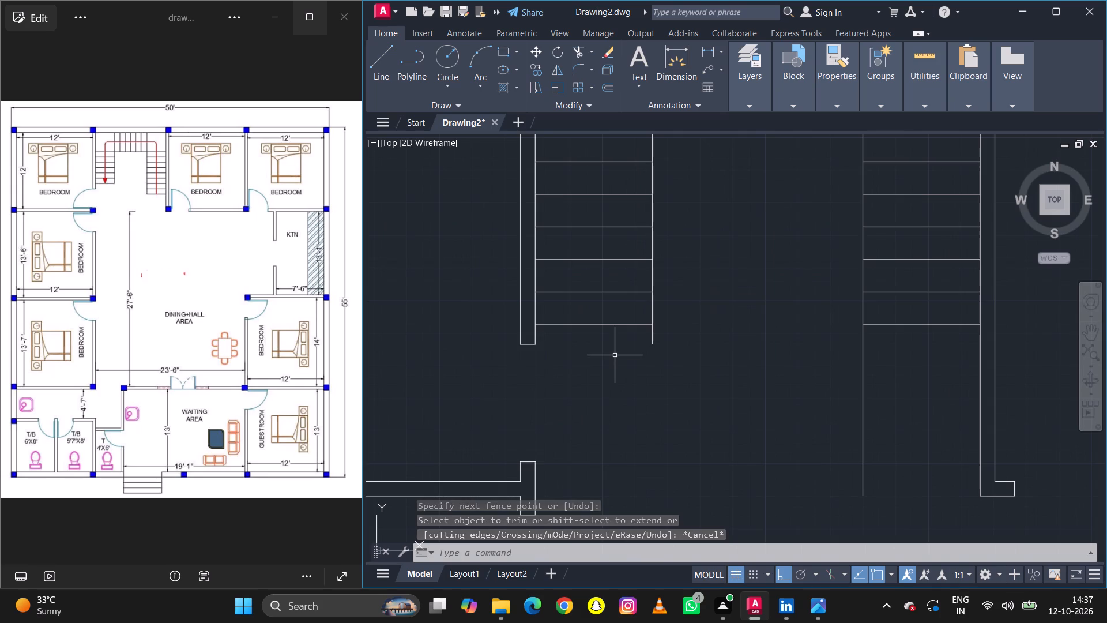
type("tr")
key("space")
left_click(653, 337)
scroll(645, 356, "down", 2)
key("Escape")
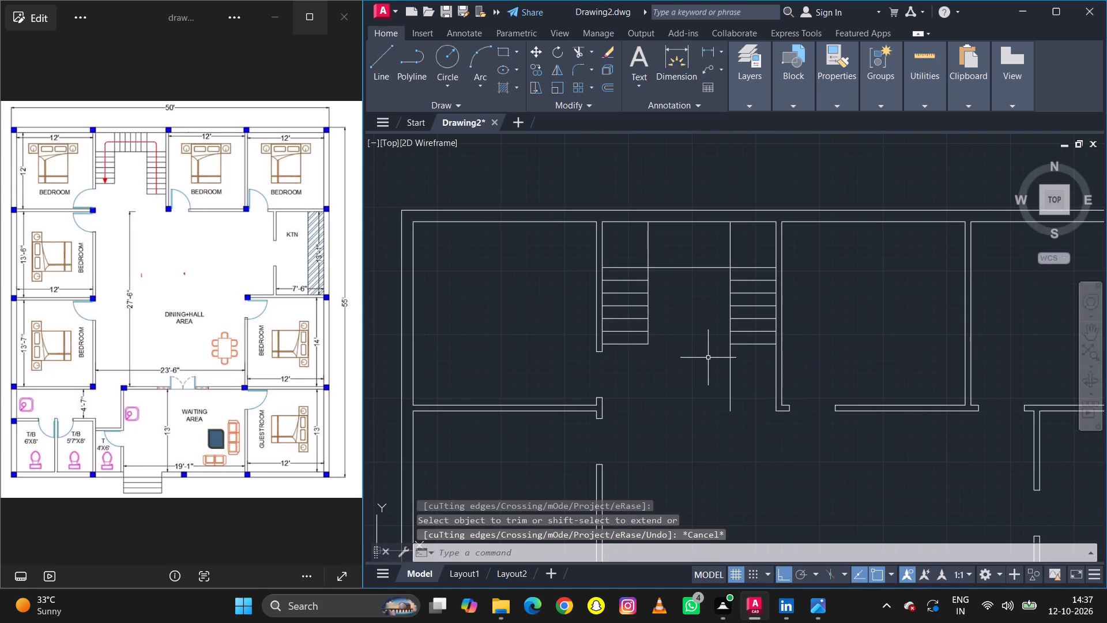
Offset the east flight's last tread southward three more times at 10" spacing.
type("o")
key("space")
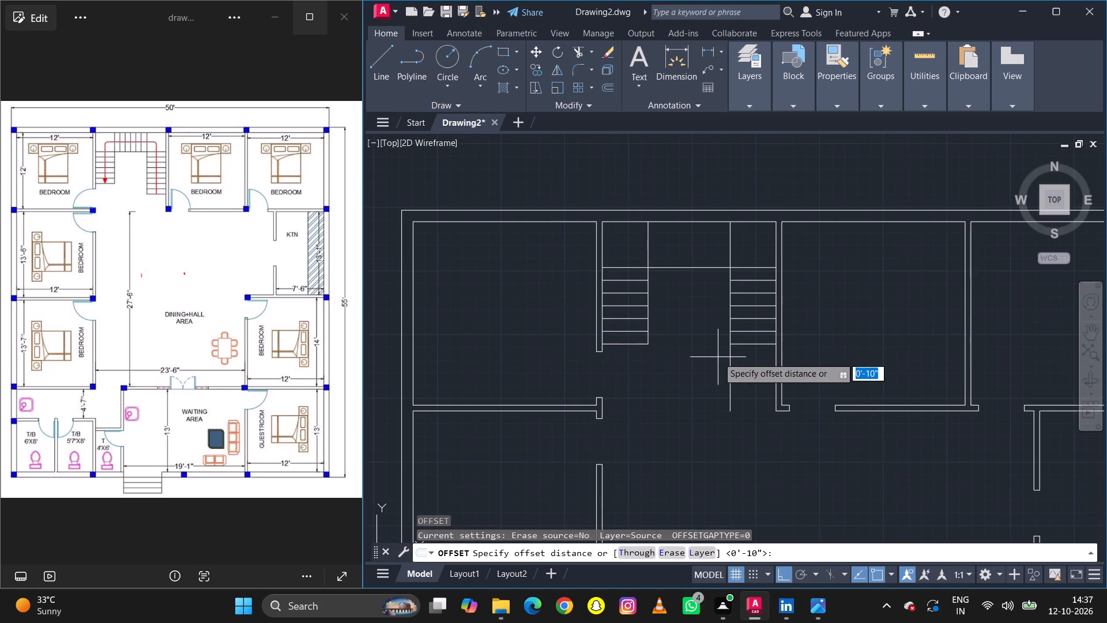
key("space")
left_click(742, 344)
left_click(751, 366)
left_click(753, 358)
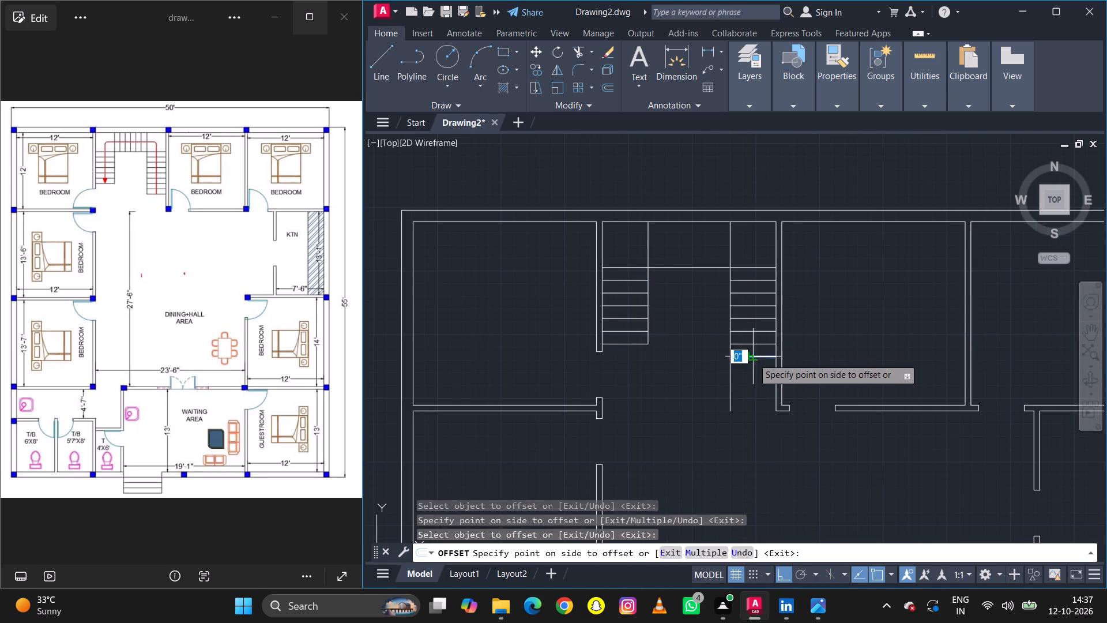
left_click(754, 375)
left_click(754, 369)
left_click(752, 386)
key("Escape")
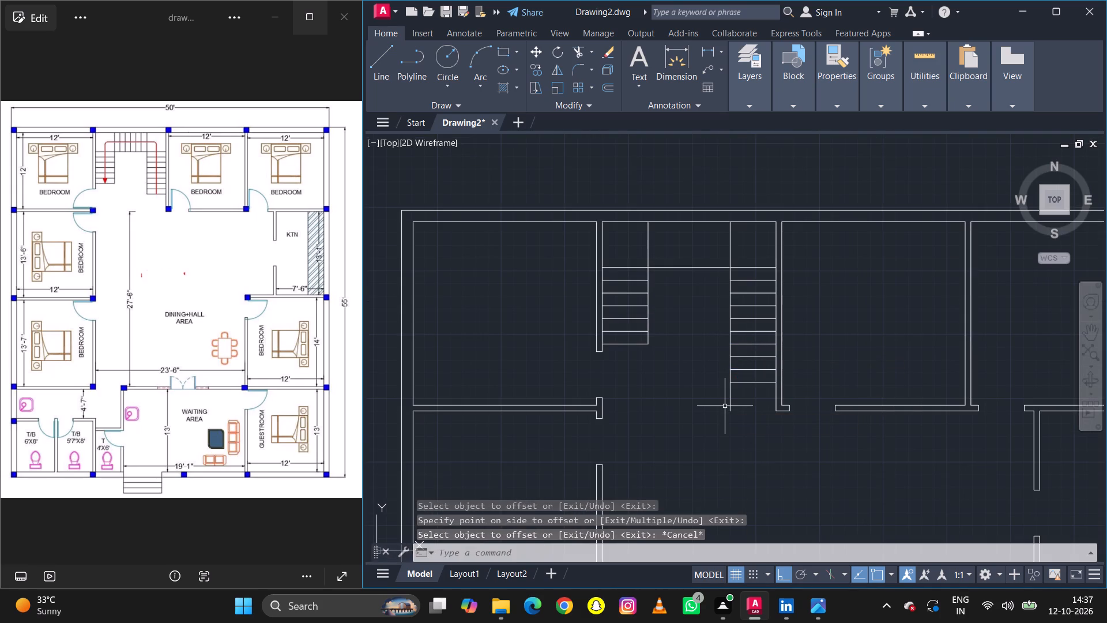
Trim the east flight's inner side line below its last tread.
key("t")
type("r")
key("space")
left_click(731, 400)
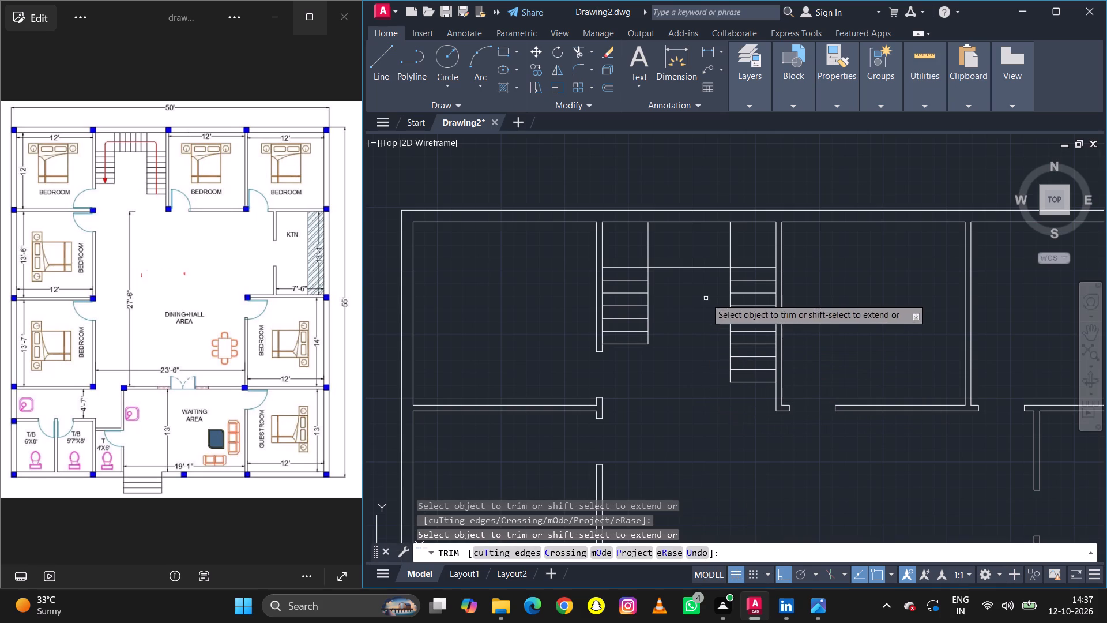
key("Escape")
Offset the east flight's inner side line westward five times in succession at 10" spacing for the landing's vertical treads.
type("o")
key("space")
key("space")
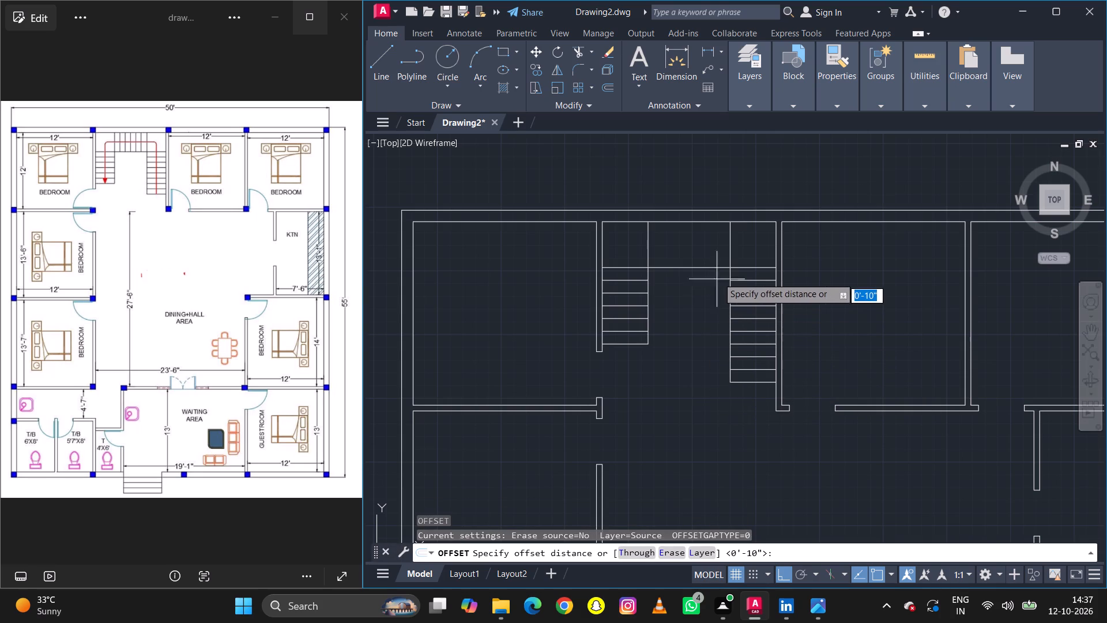
left_click(730, 257)
left_click(717, 256)
left_click(717, 256)
left_click(698, 259)
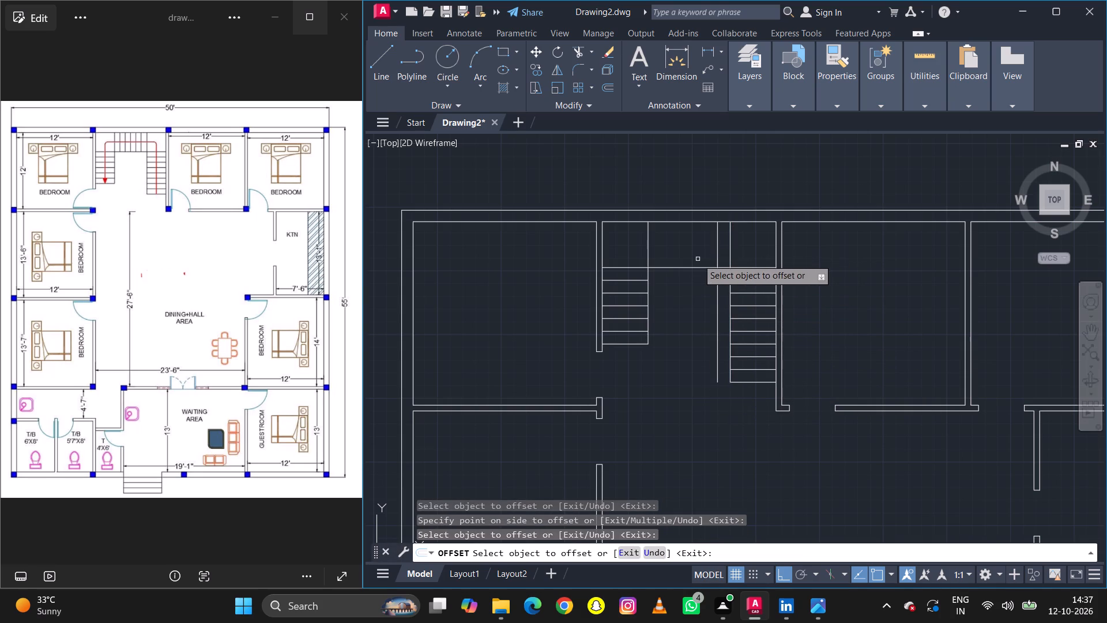
left_click(720, 260)
left_click(695, 263)
left_click(703, 261)
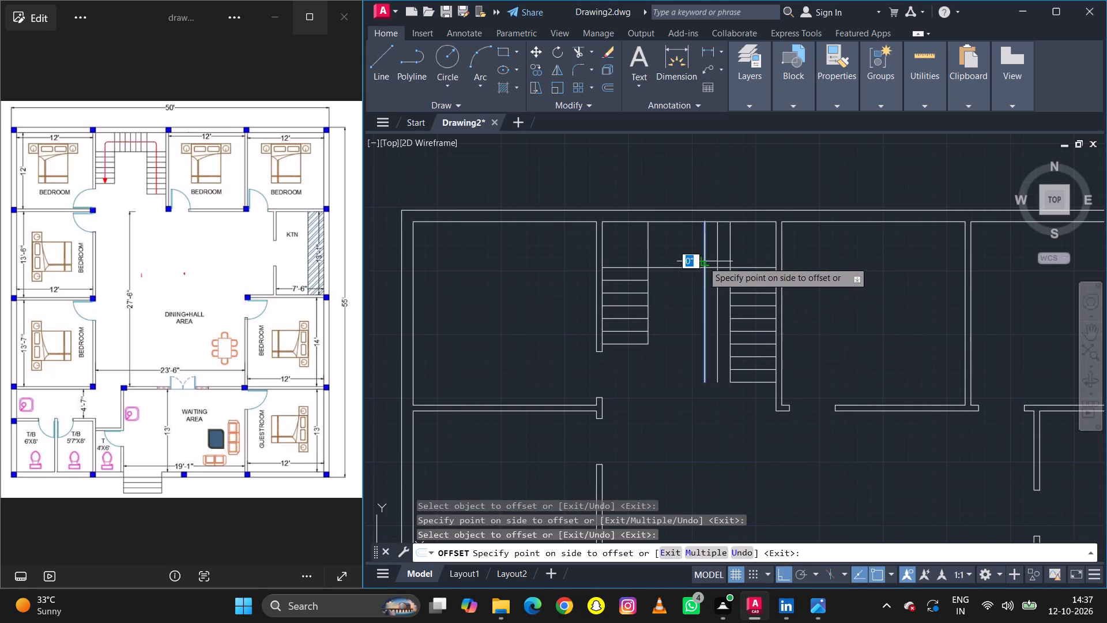
left_click(679, 258)
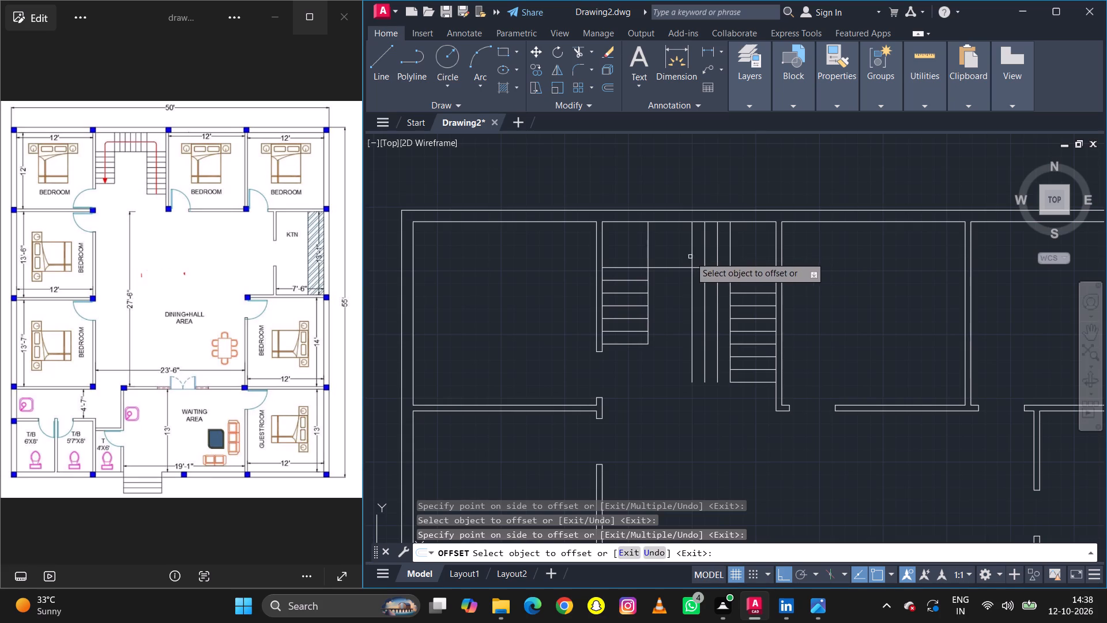
left_click(690, 257)
left_click(673, 255)
left_click(677, 257)
left_click(668, 257)
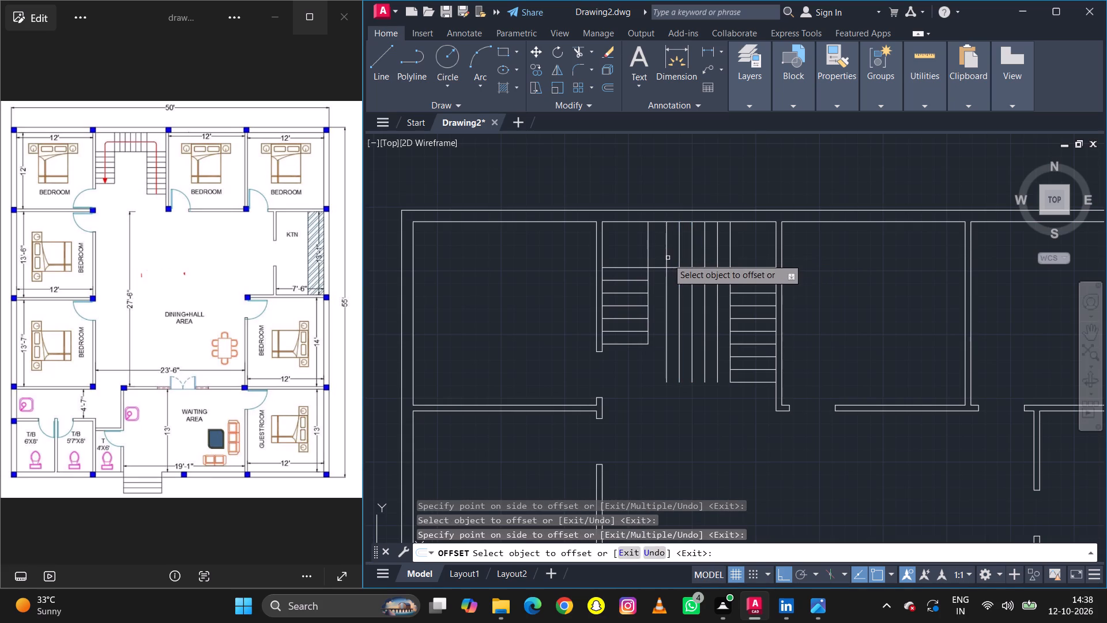
left_click(666, 259)
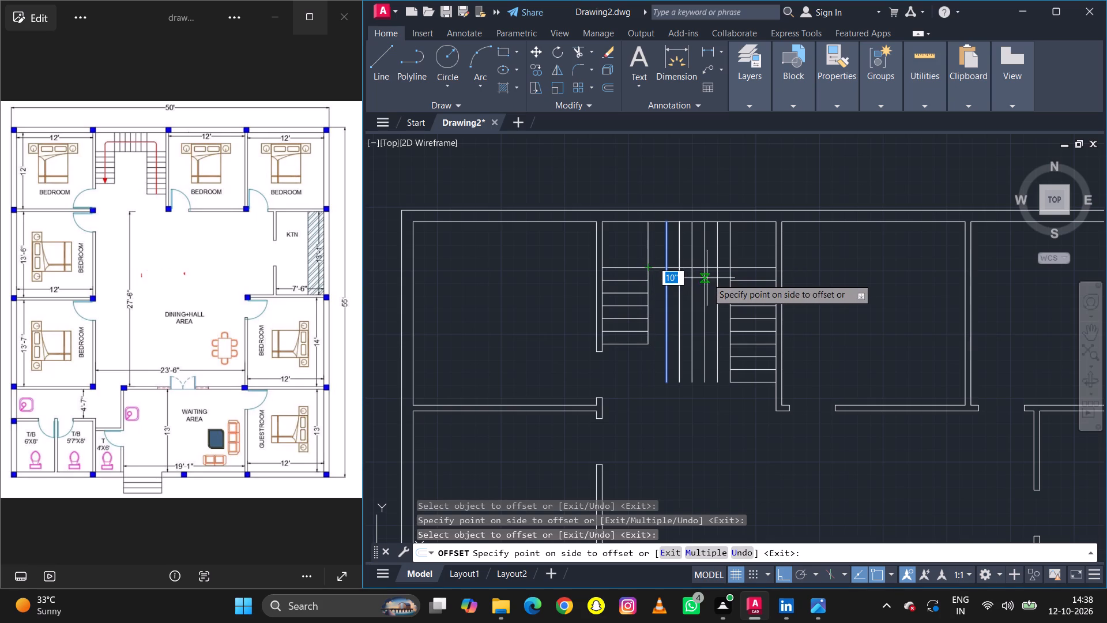
key("Escape")
scroll(692, 311, "up", 1)
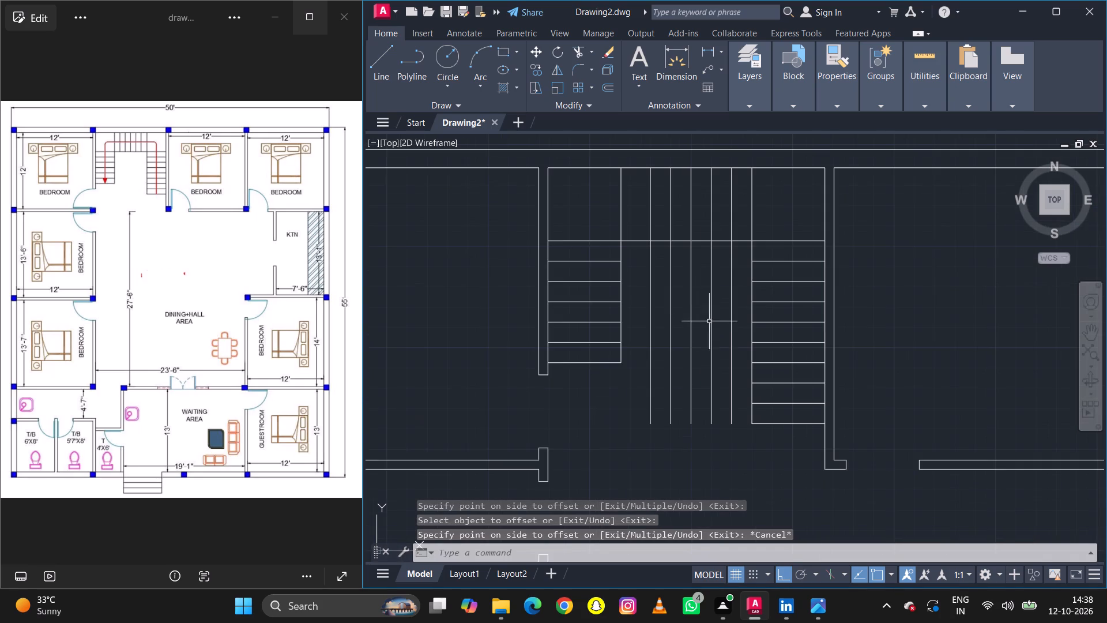
Trim the five vertical landing tread lines below the landing's south edge, between the two stair flights.
type("tr")
key("space")
left_click_drag(737, 341, 639, 346)
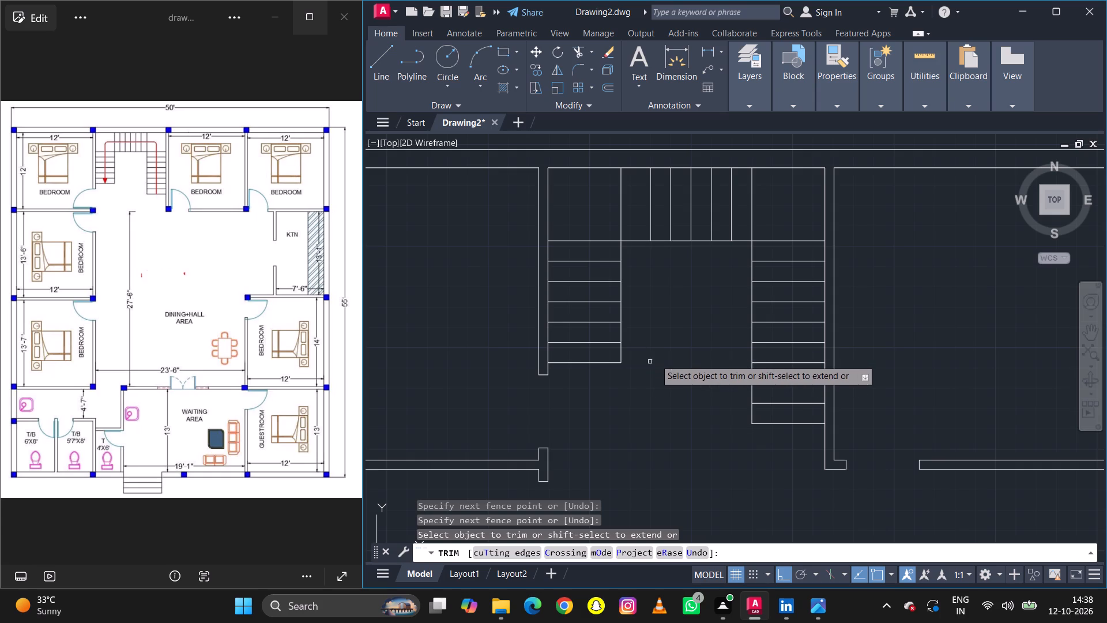
scroll(662, 344, "down", 2)
right_click(745, 177)
left_click(751, 187)
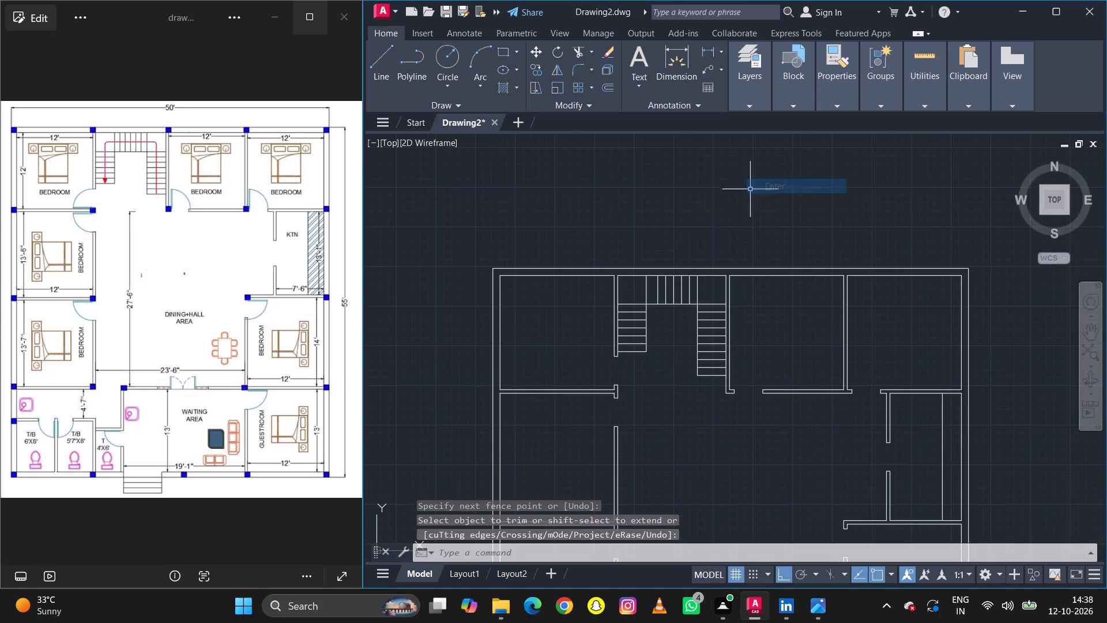
Add a linear dimension for the full length of the north outer wall, placed just outside the plan.
scroll(724, 209, "down", 2)
scroll(699, 364, "up", 2)
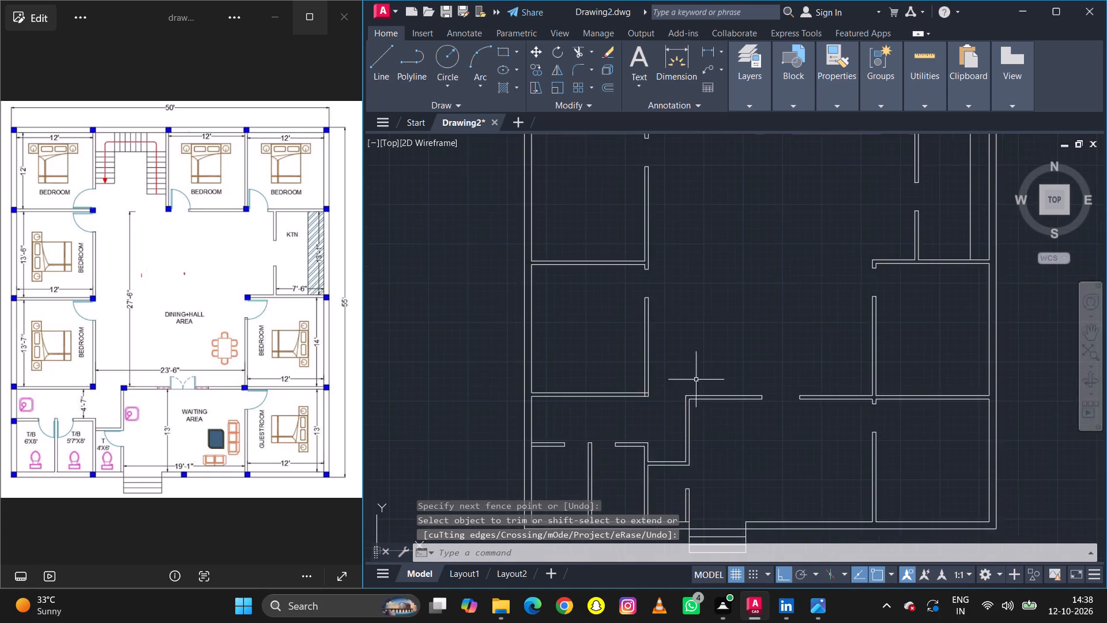
scroll(683, 327, "down", 3)
scroll(681, 392, "up", 1)
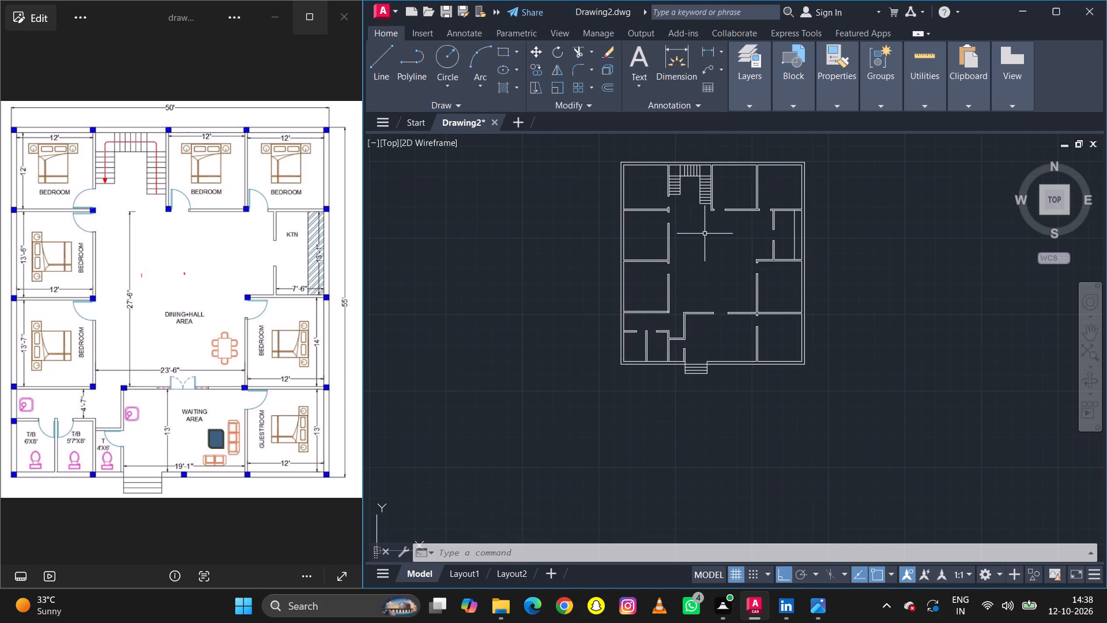
type("dli")
key("space")
scroll(611, 163, "up", 1)
key("space")
left_click(662, 161)
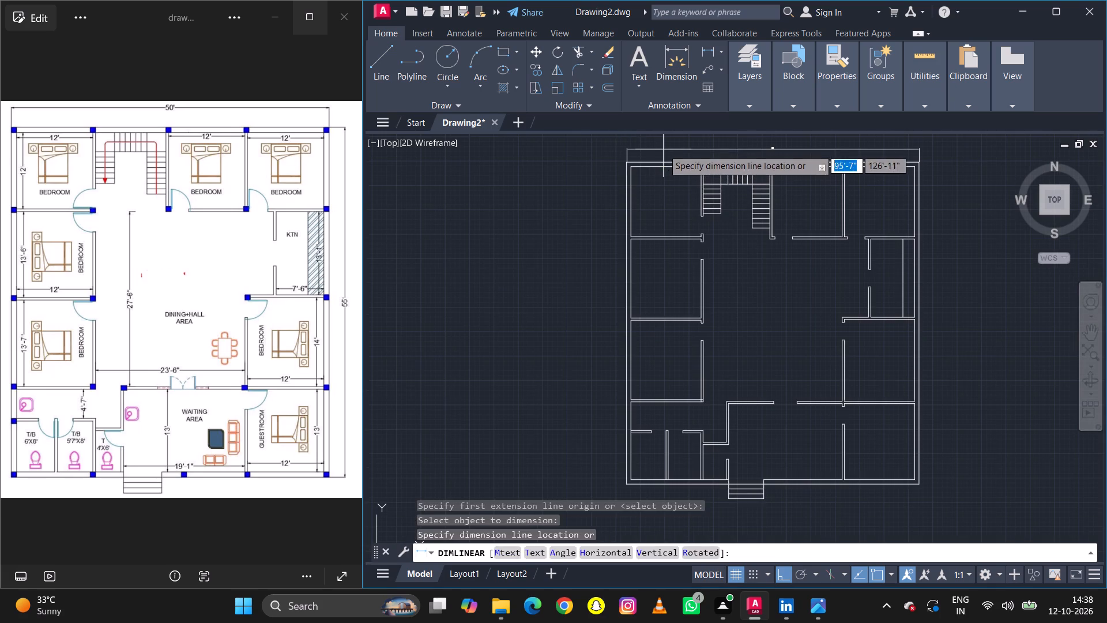
left_click(663, 149)
Add a linear dimension for the full length of the east outer wall, placed just outside the plan.
scroll(795, 149, "up", 4)
scroll(686, 161, "down", 4)
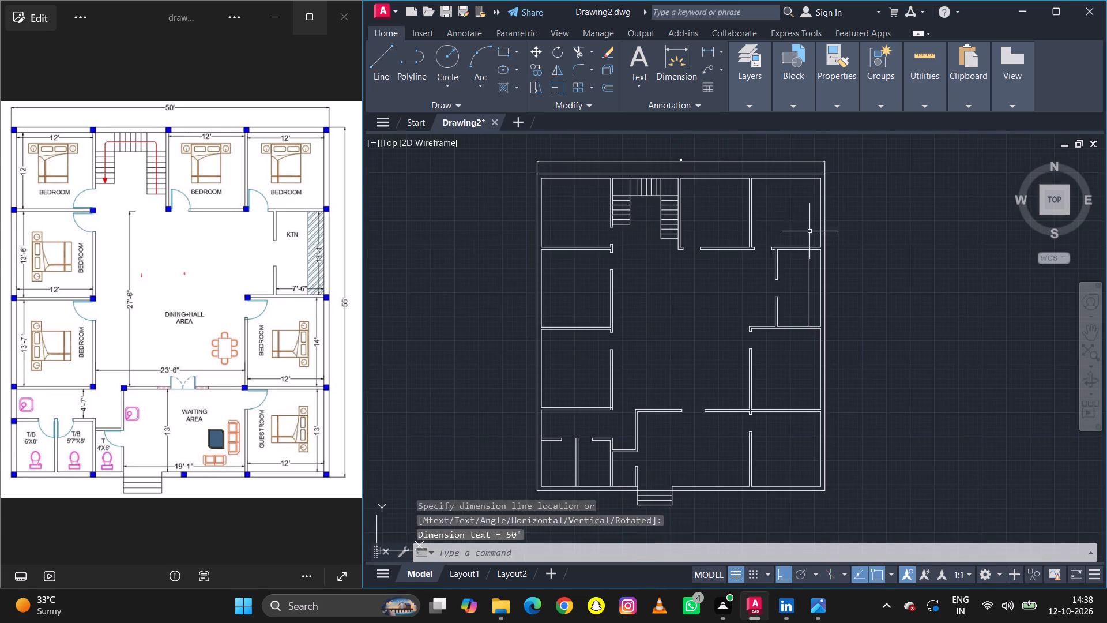
scroll(807, 245, "up", 2)
key("space")
key("space")
left_click(854, 298)
left_click(885, 297)
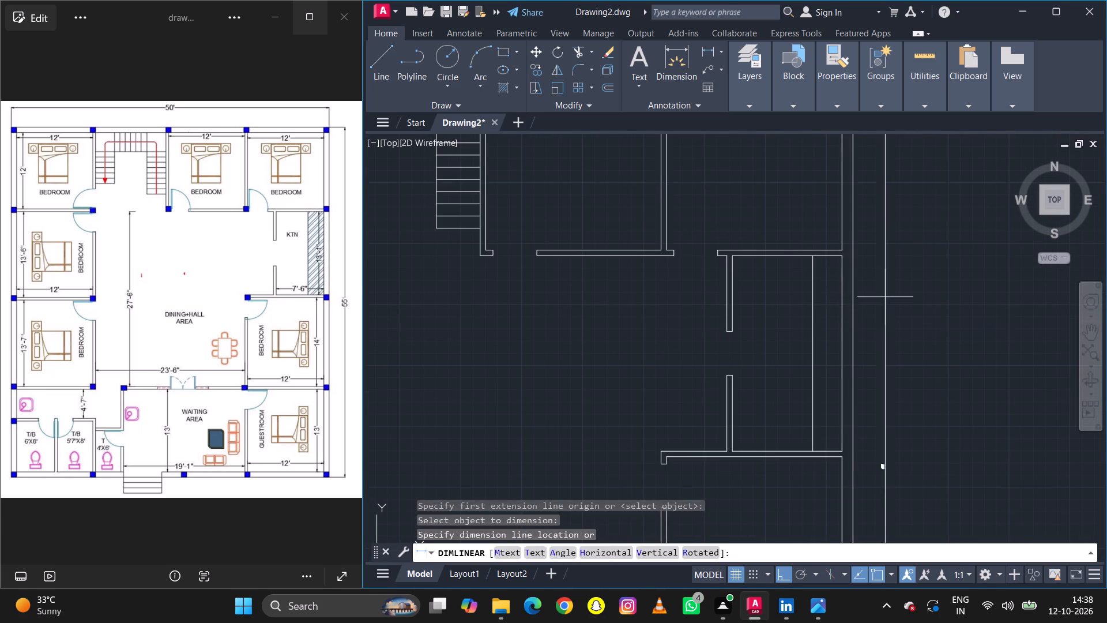
Dimension the kitchen's width along its south wall, with the dimension line inside the room.
scroll(849, 260, "down", 2)
scroll(831, 358, "up", 3)
key("space")
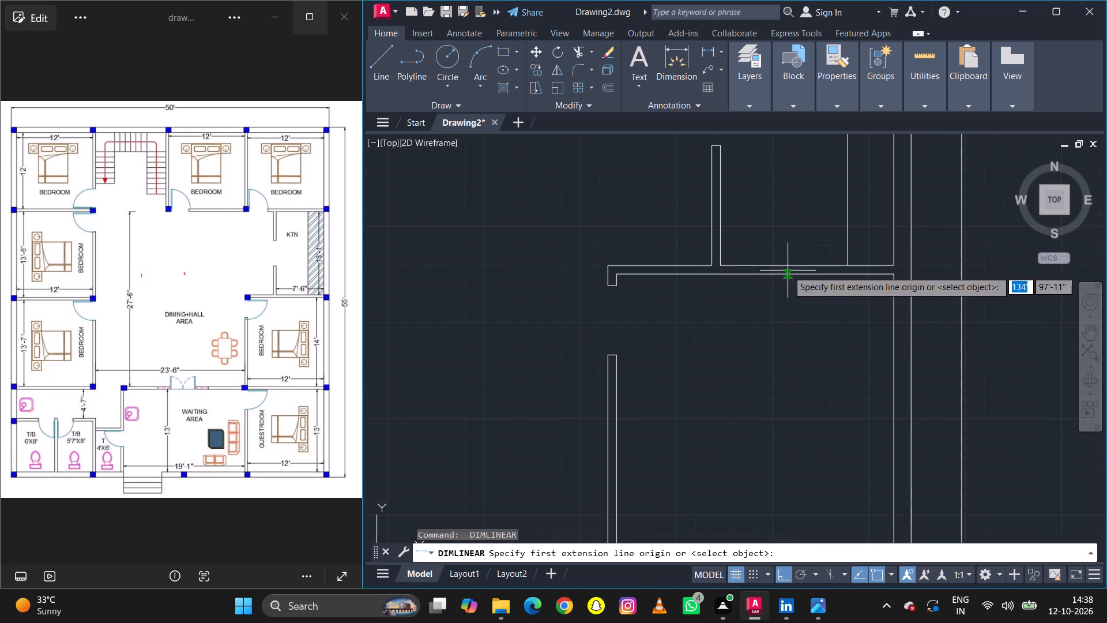
scroll(776, 239, "down", 2)
scroll(785, 250, "up", 2)
key("space")
left_click(785, 249)
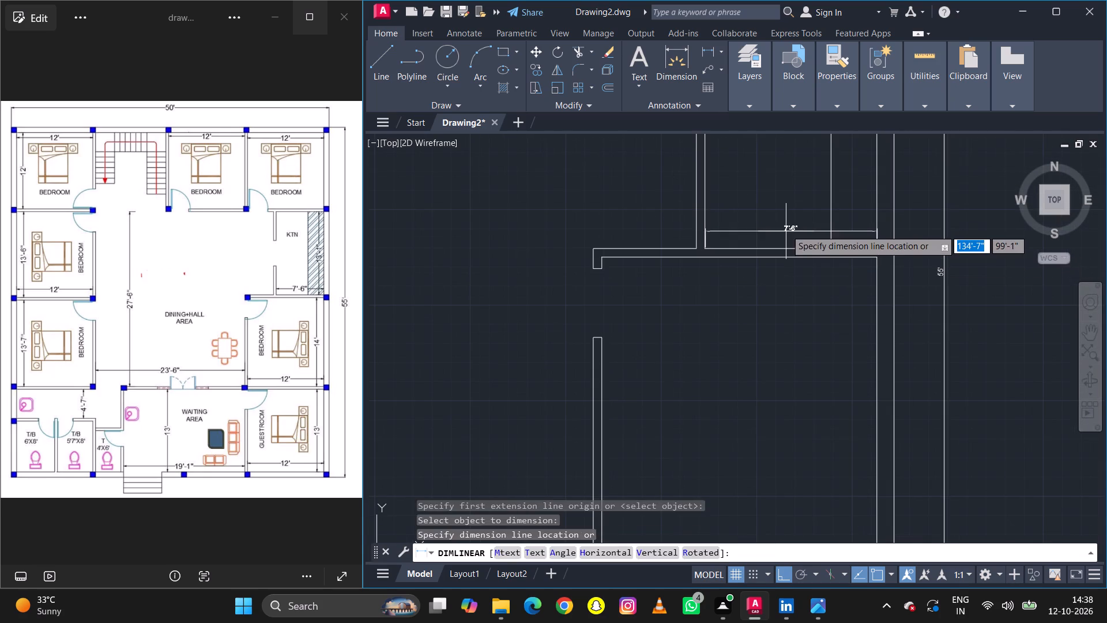
left_click(786, 229)
Dimension the southeast guest room's width along its south wall and its depth along its east wall, inside the room.
scroll(785, 223, "down", 3)
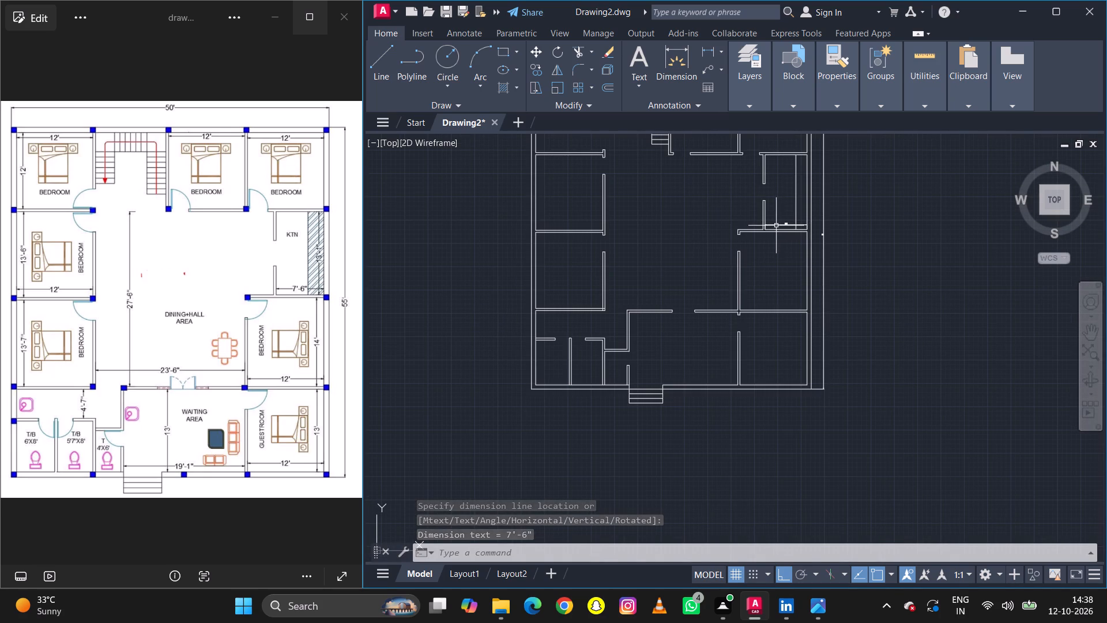
scroll(777, 232, "down", 1)
scroll(775, 309, "up", 3)
key("space")
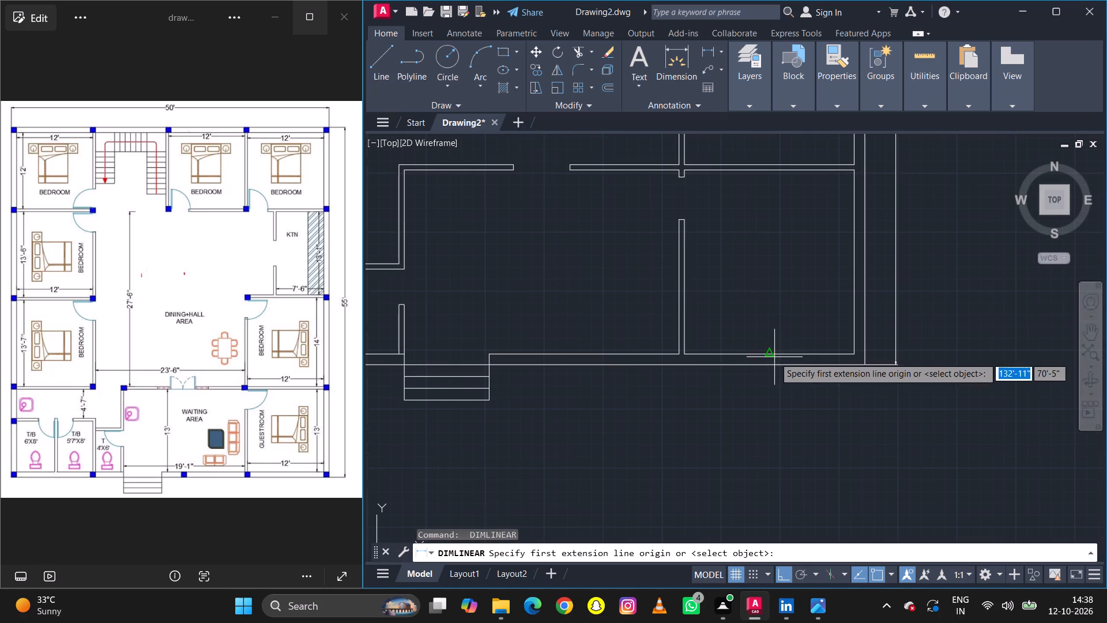
key("space")
left_click(774, 356)
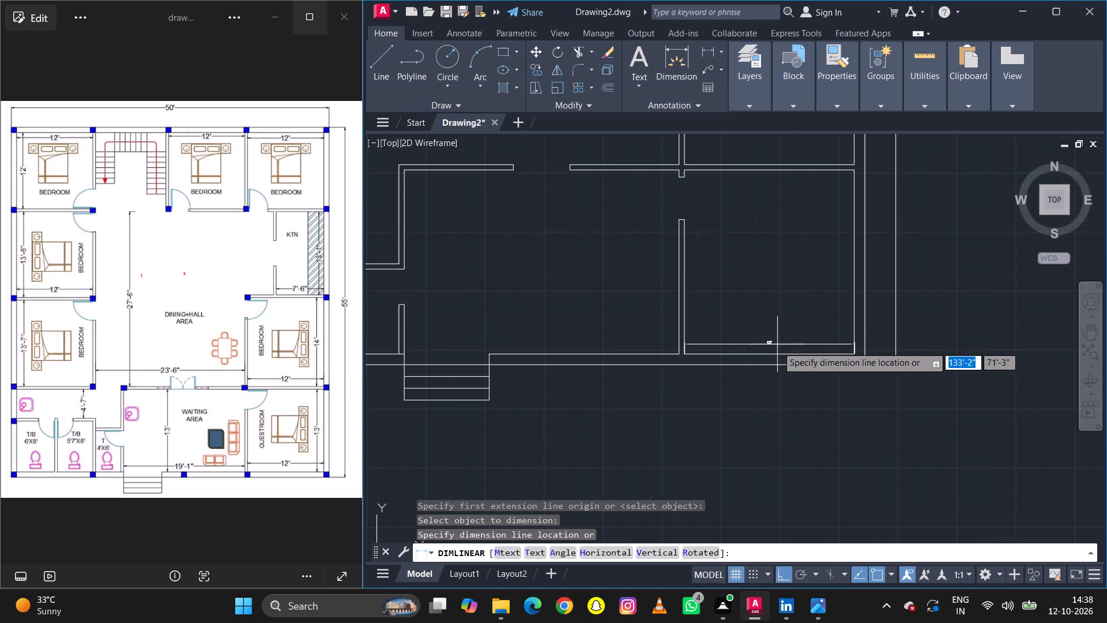
left_click(778, 344)
key("space")
key("space")
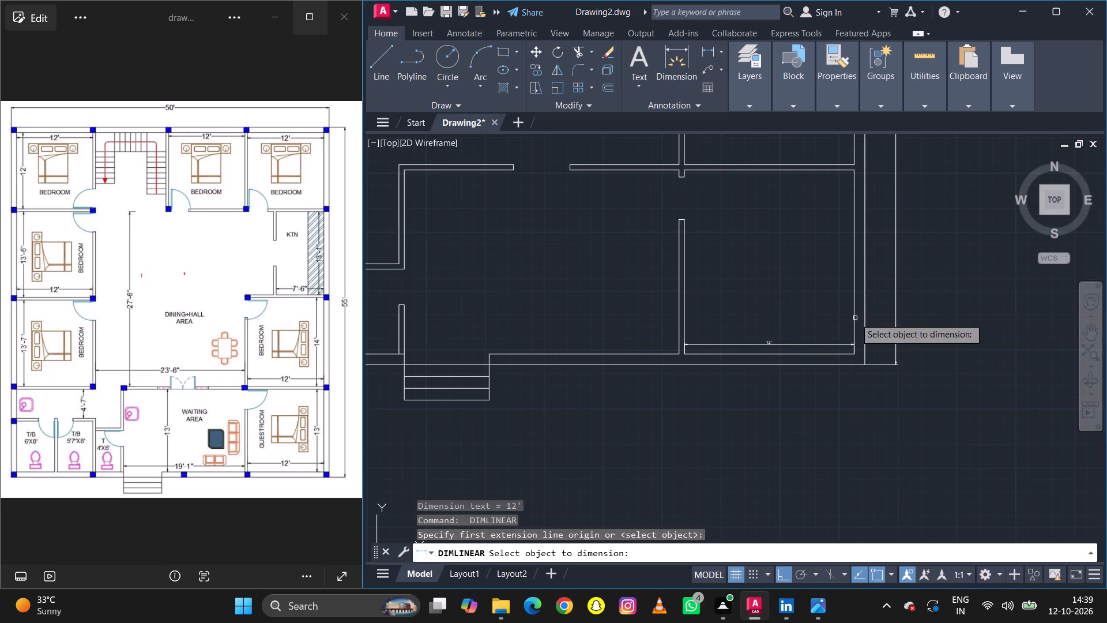
left_click(854, 318)
left_click(833, 321)
Dimension the waiting area's width along its south side and its depth beside the guest room partition.
key("space")
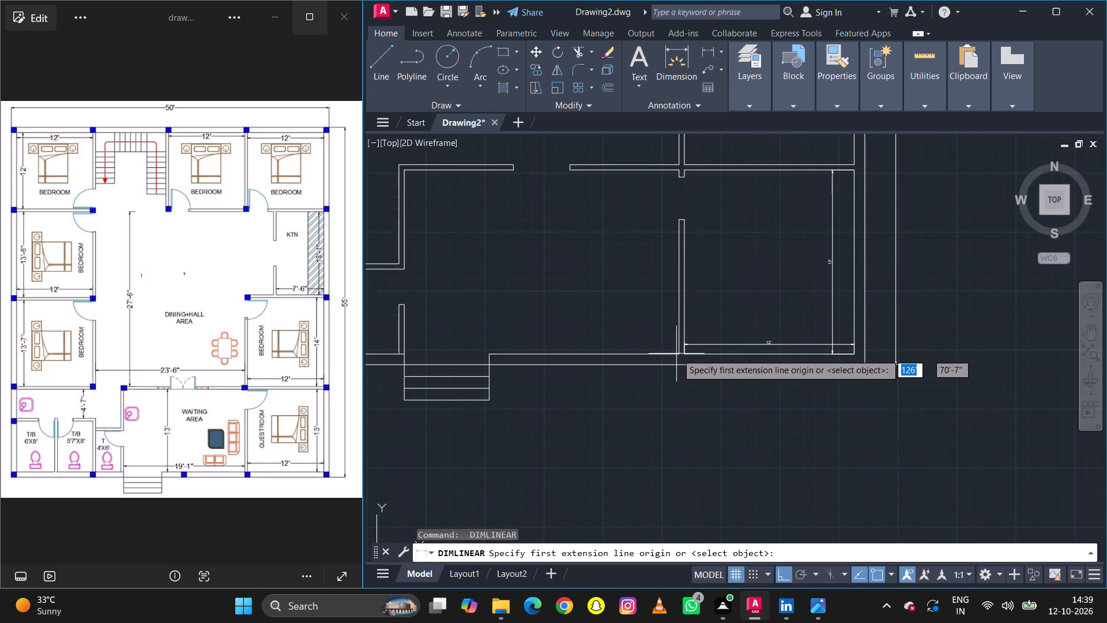
left_click(679, 354)
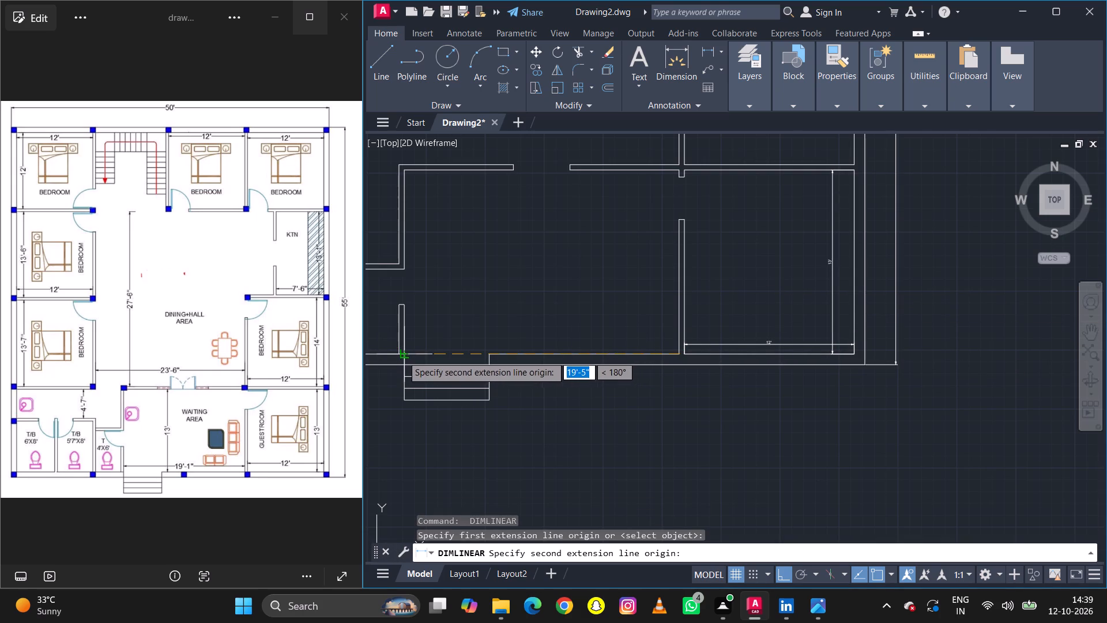
left_click(402, 356)
left_click(411, 335)
key("space")
left_click(677, 358)
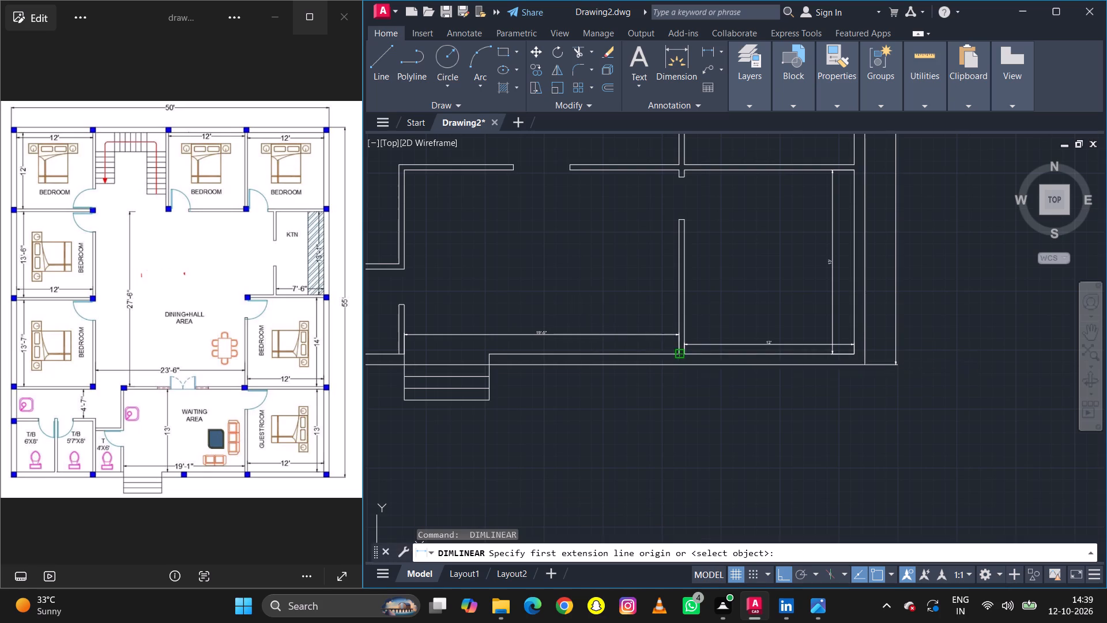
left_click(678, 170)
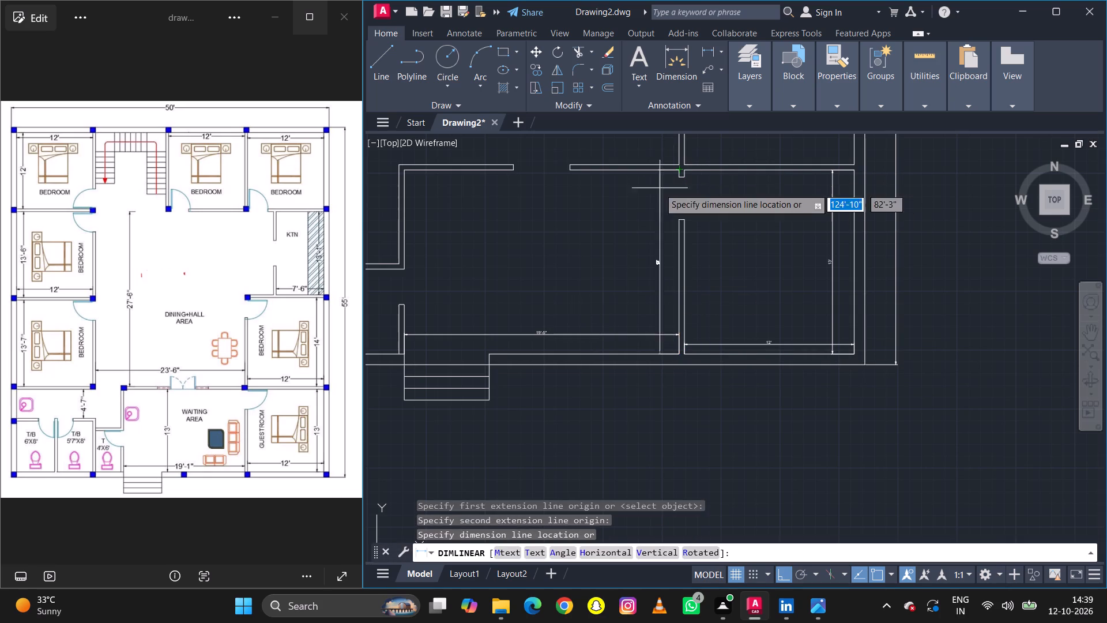
left_click(654, 190)
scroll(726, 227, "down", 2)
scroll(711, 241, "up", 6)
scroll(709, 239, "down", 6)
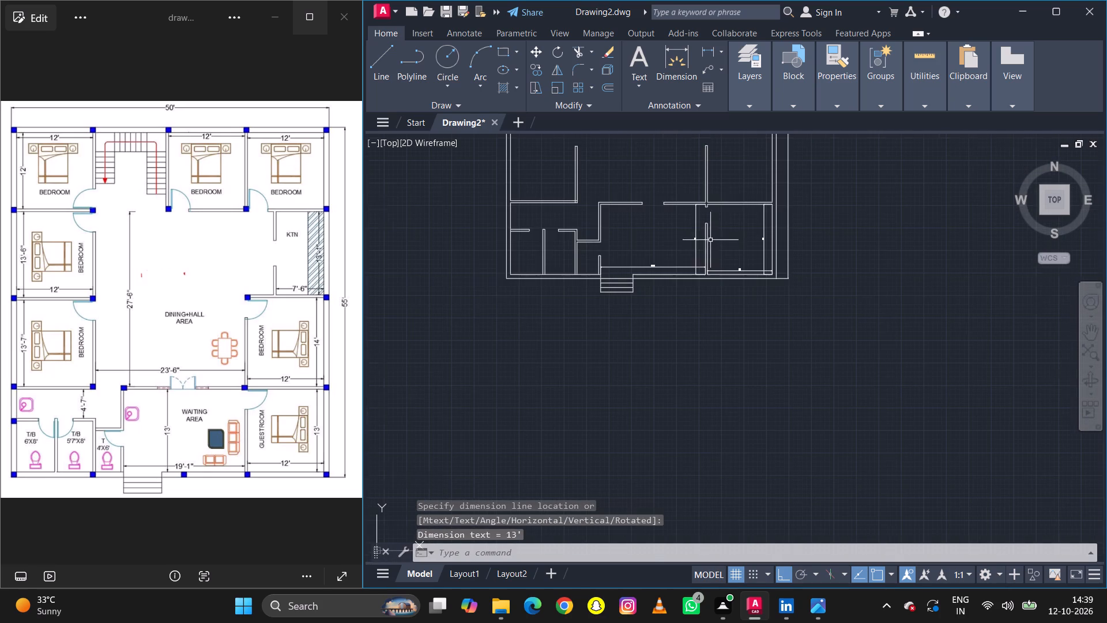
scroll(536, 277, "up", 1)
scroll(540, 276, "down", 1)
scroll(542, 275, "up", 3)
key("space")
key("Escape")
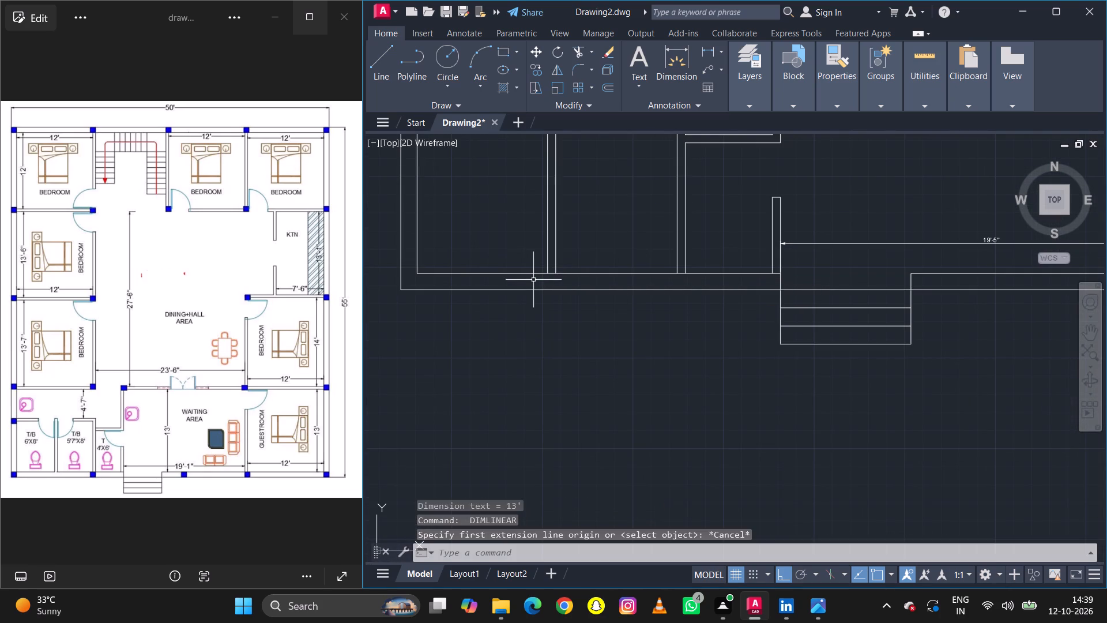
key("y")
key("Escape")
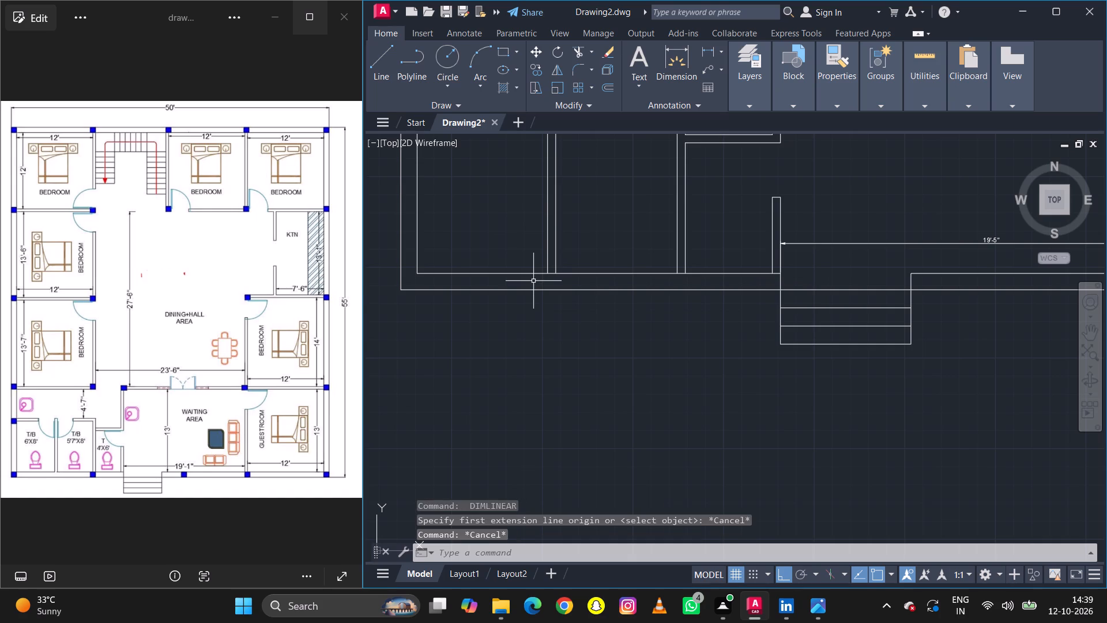
Trim the south wall's inner line where it crosses the ends of the three toilet partition walls.
type("tr")
key("space")
scroll(544, 273, "up", 1)
left_click(557, 276)
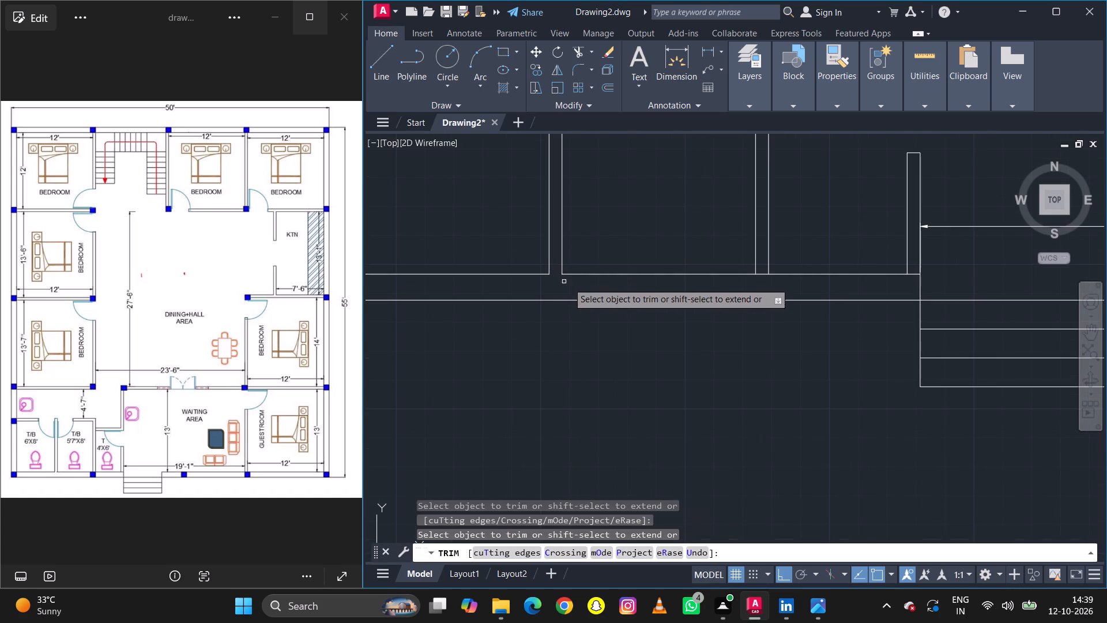
left_click(761, 275)
scroll(739, 293, "up", 1)
scroll(739, 293, "down", 2)
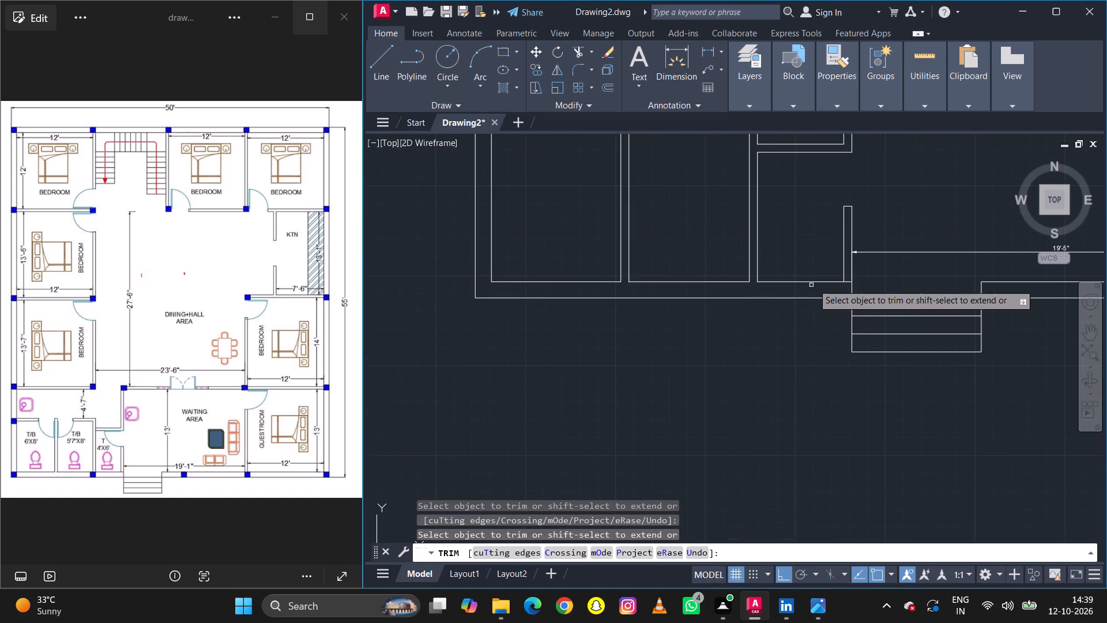
scroll(845, 282, "up", 1)
left_click(848, 283)
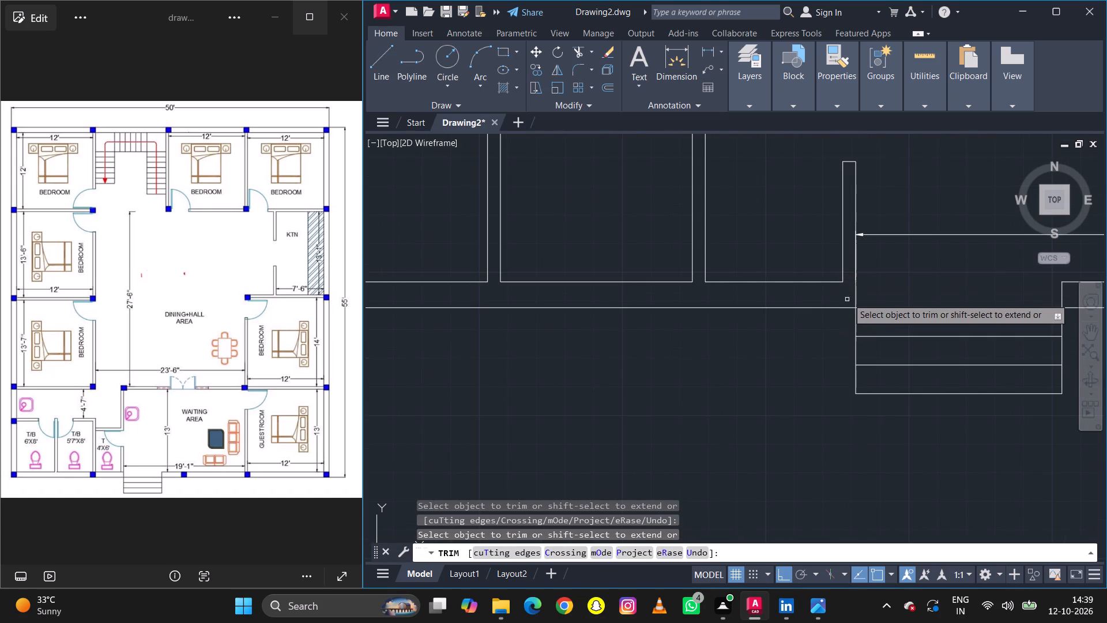
scroll(853, 282, "up", 1)
scroll(853, 283, "down", 2)
key("Escape")
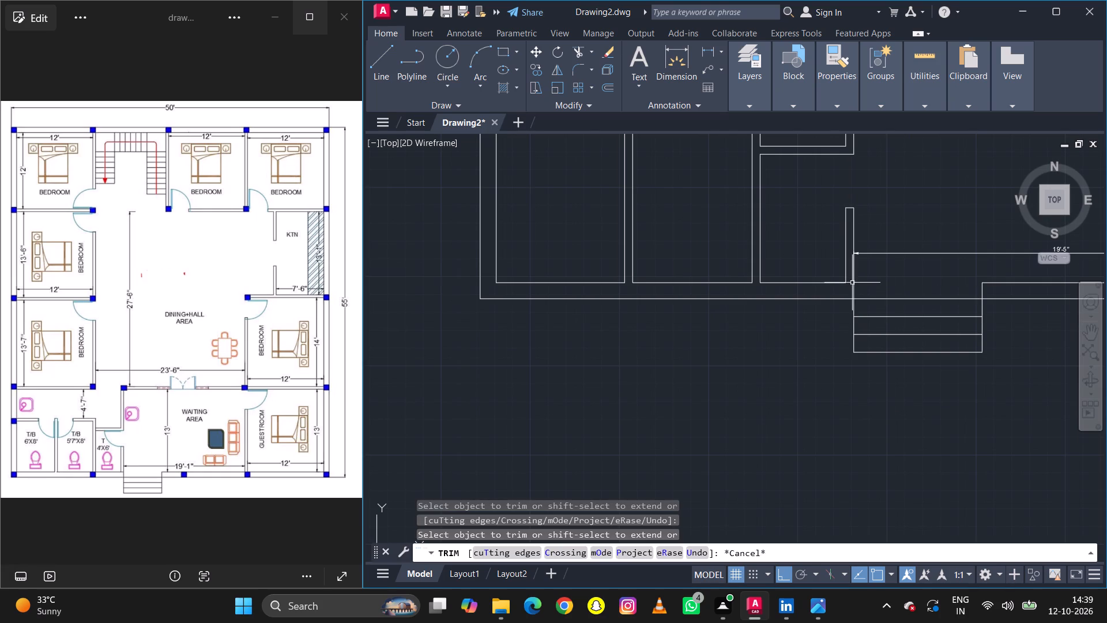
Dimension the easternmost small toilet's width along its south wall and its depth along its west wall.
key("d")
type("li")
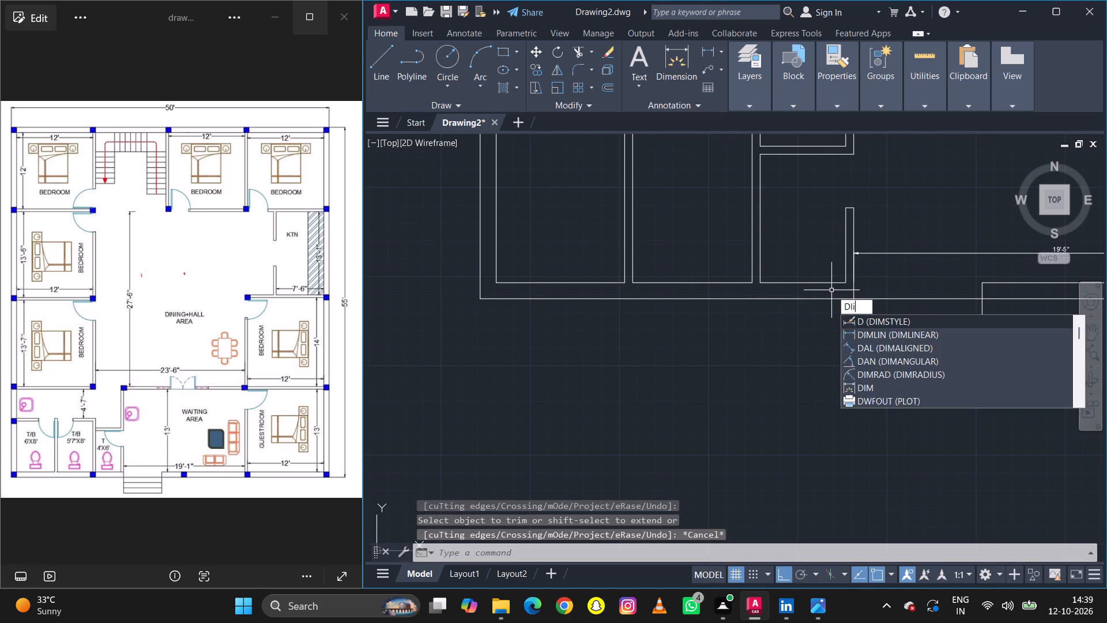
key("space")
key("space")
left_click(816, 283)
left_click(815, 271)
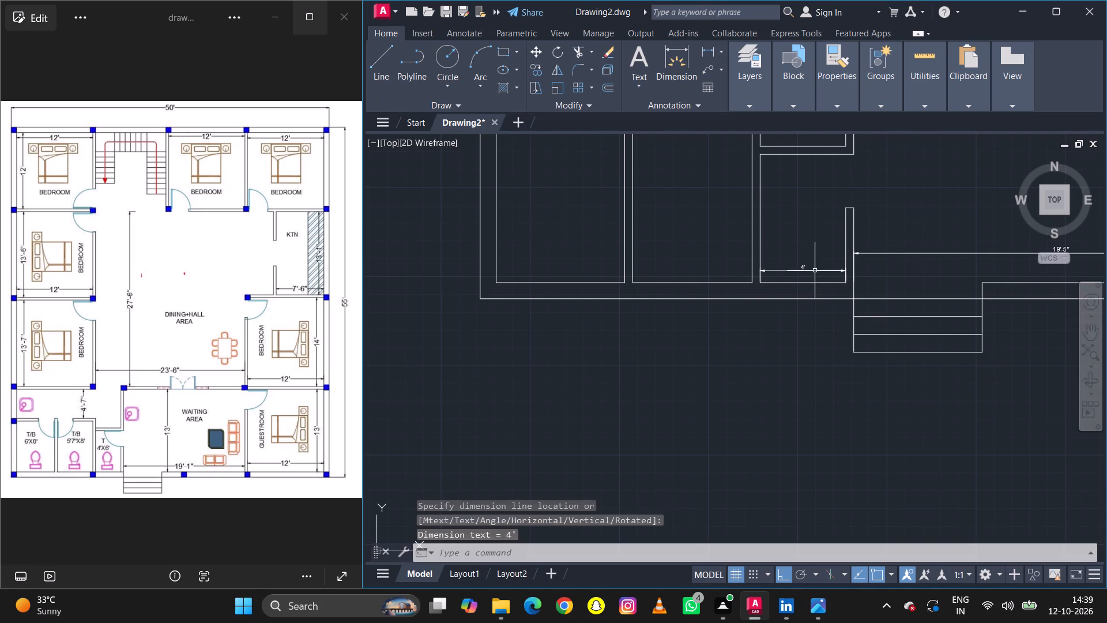
key("space")
key("space")
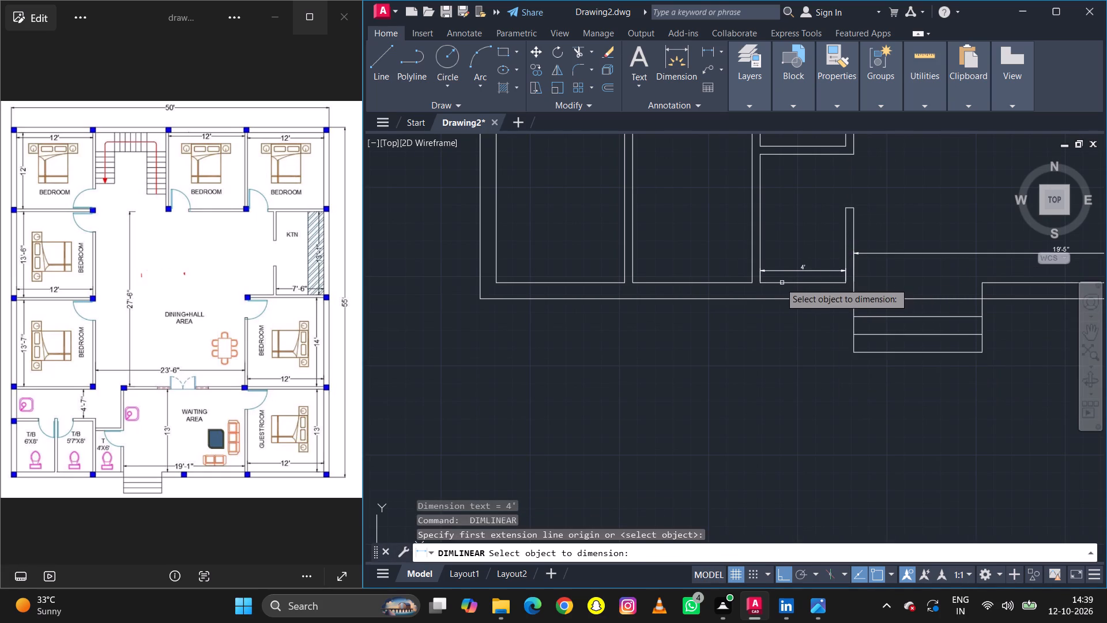
key("space")
key("space")
left_click(762, 285)
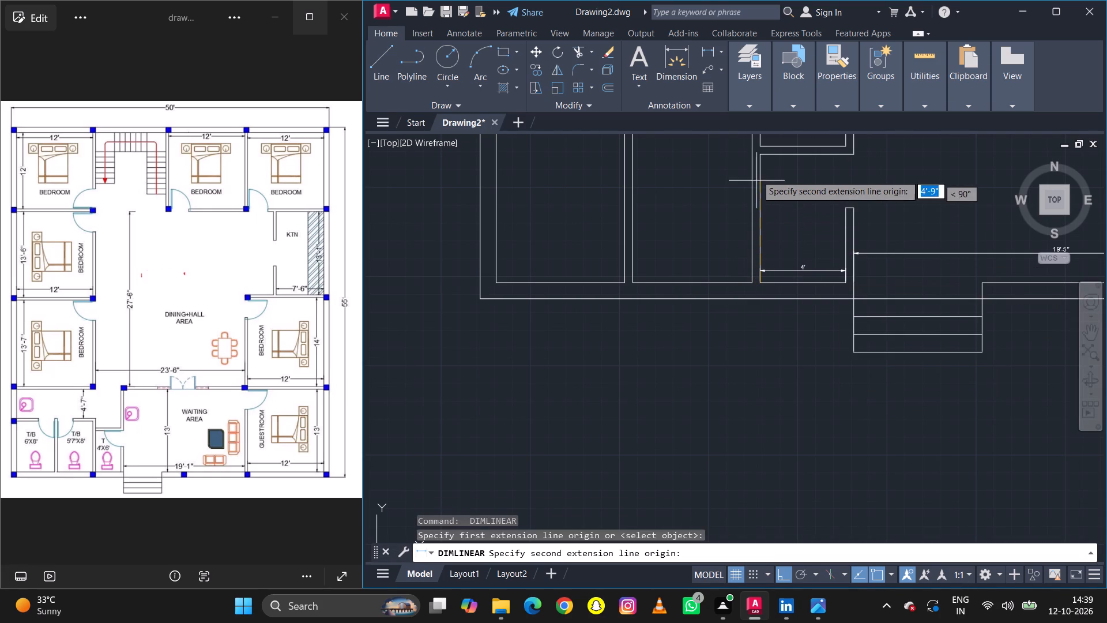
left_click(760, 155)
left_click(781, 165)
Dimension the middle toilet's width along its south wall and its depth from its west wall, inside the room.
key("space")
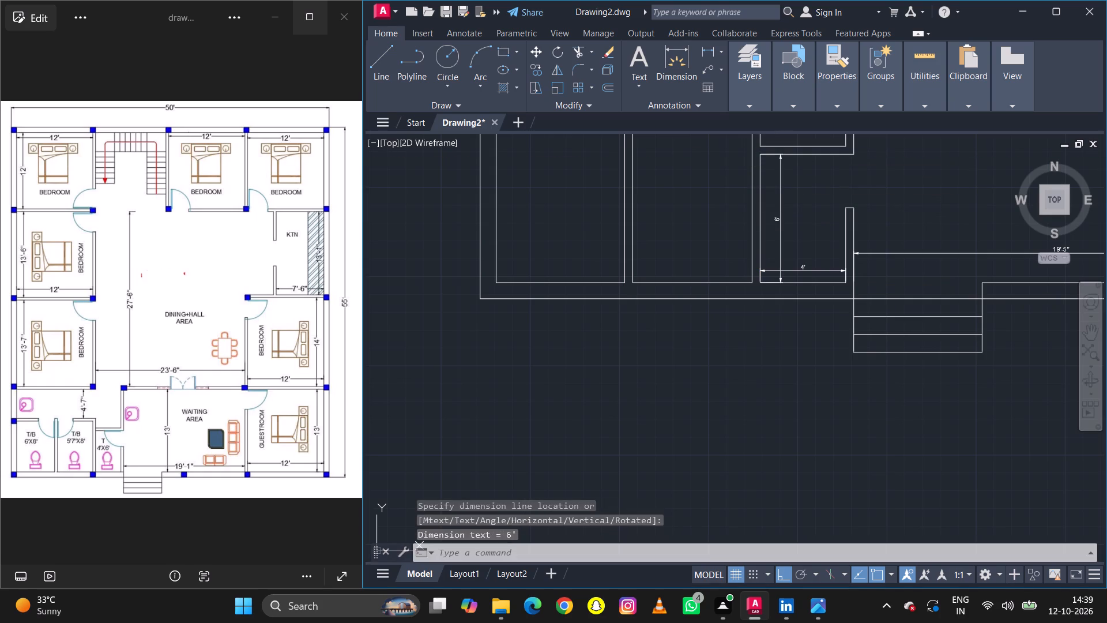
key("space")
left_click(705, 283)
left_click(709, 268)
key("space")
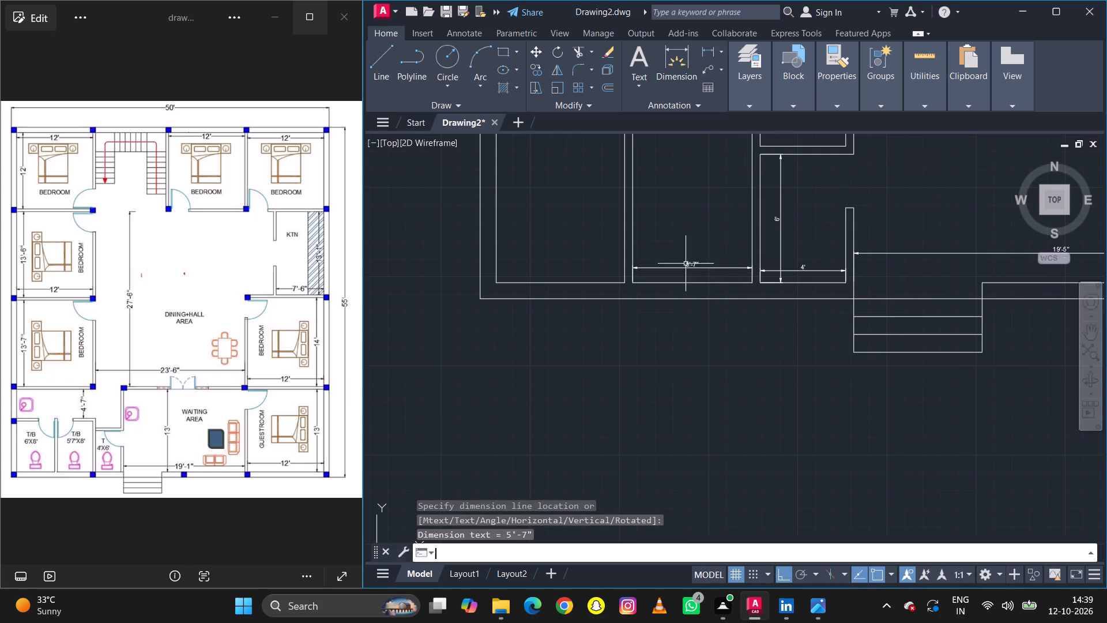
key("space")
left_click(635, 251)
left_click(634, 252)
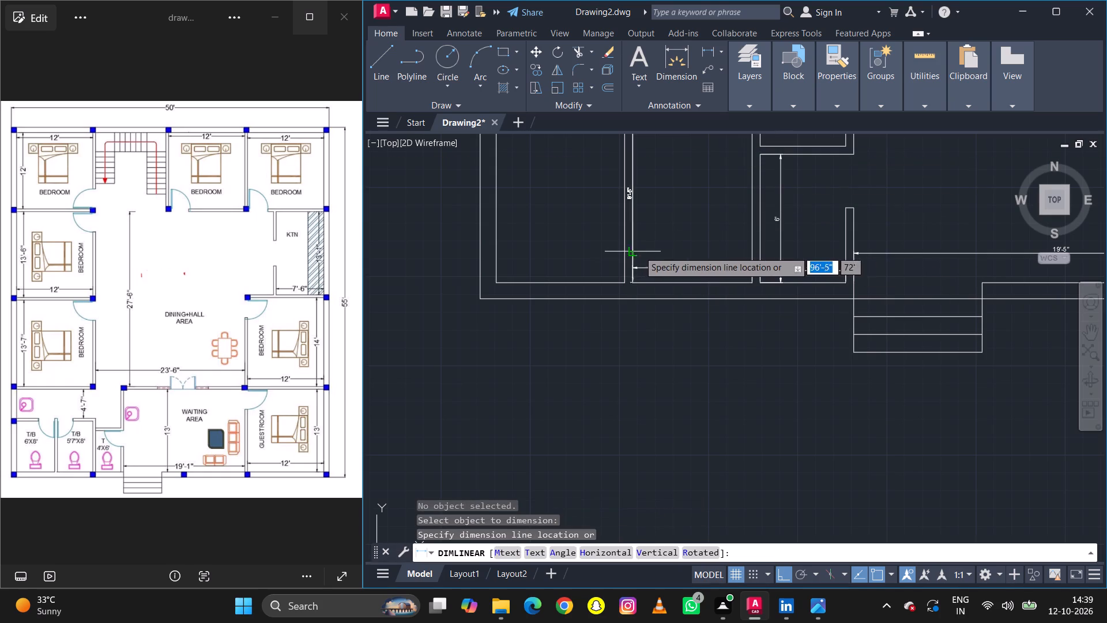
left_click(717, 249)
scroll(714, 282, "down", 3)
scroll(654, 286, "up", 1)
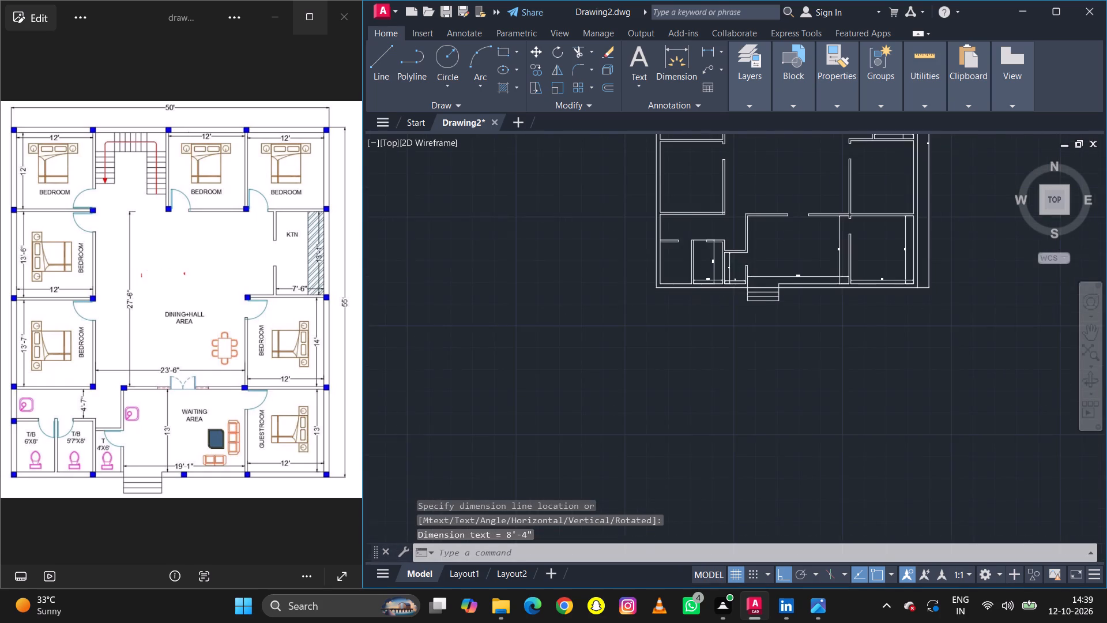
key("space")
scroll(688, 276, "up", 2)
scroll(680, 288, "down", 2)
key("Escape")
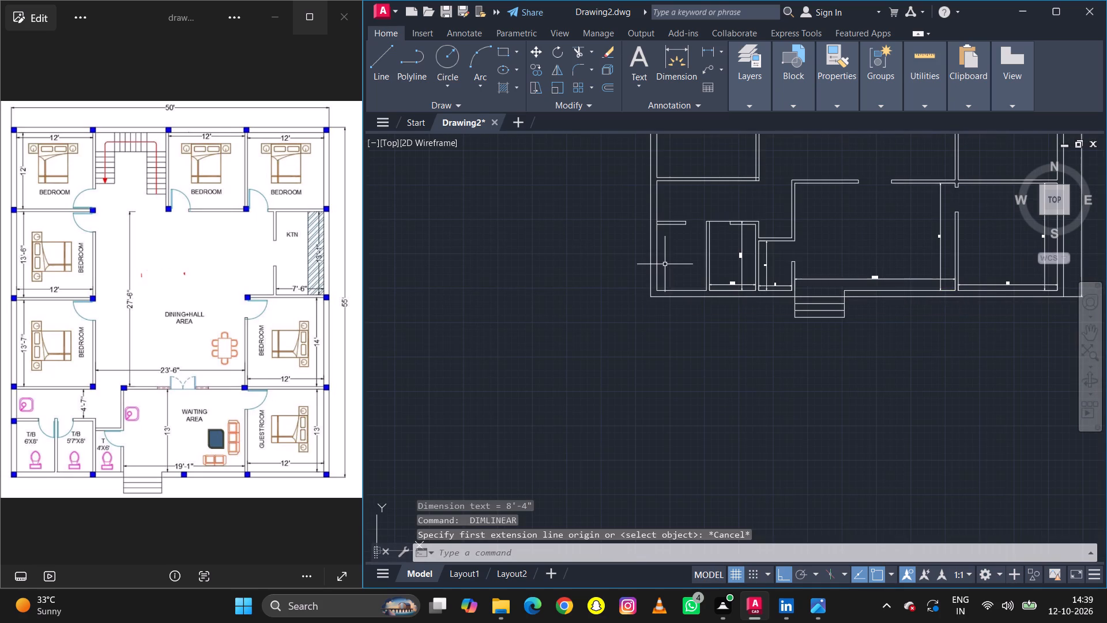
Trim the west wall's inner line where it crosses the end of the westernmost toilet's north wall.
type("tr")
key("space")
scroll(654, 217, "up", 3)
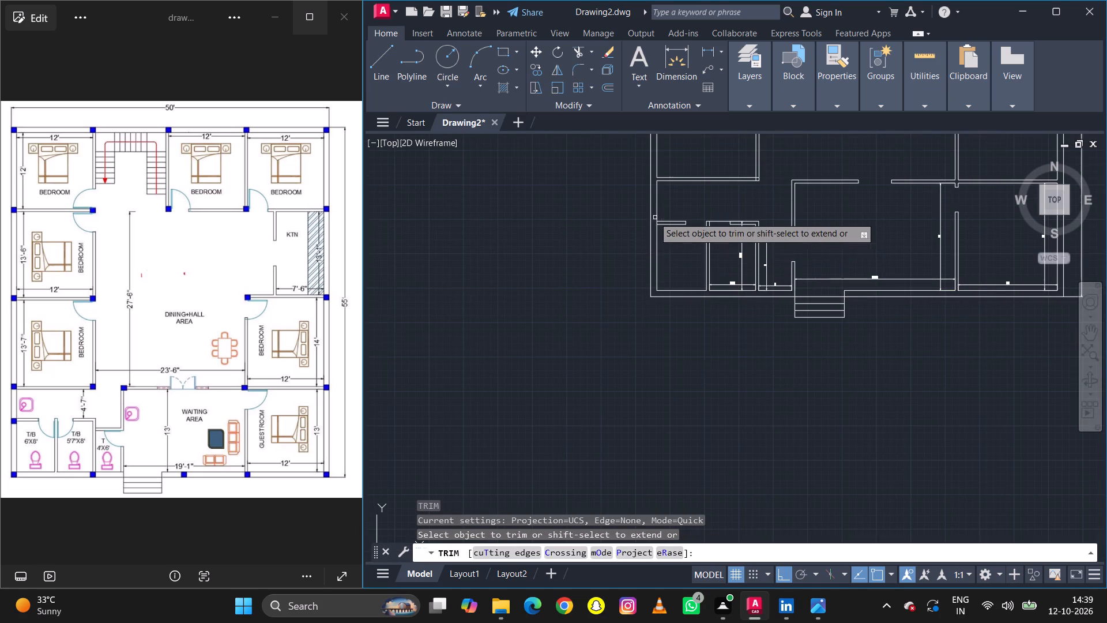
left_click(658, 232)
key("Escape")
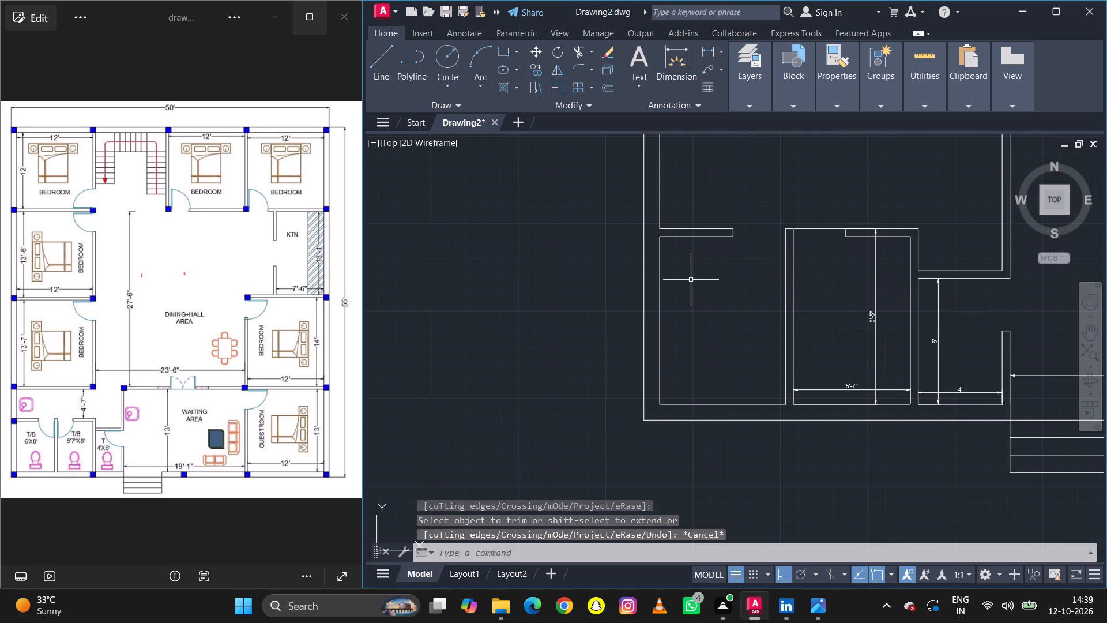
key("space")
key("space")
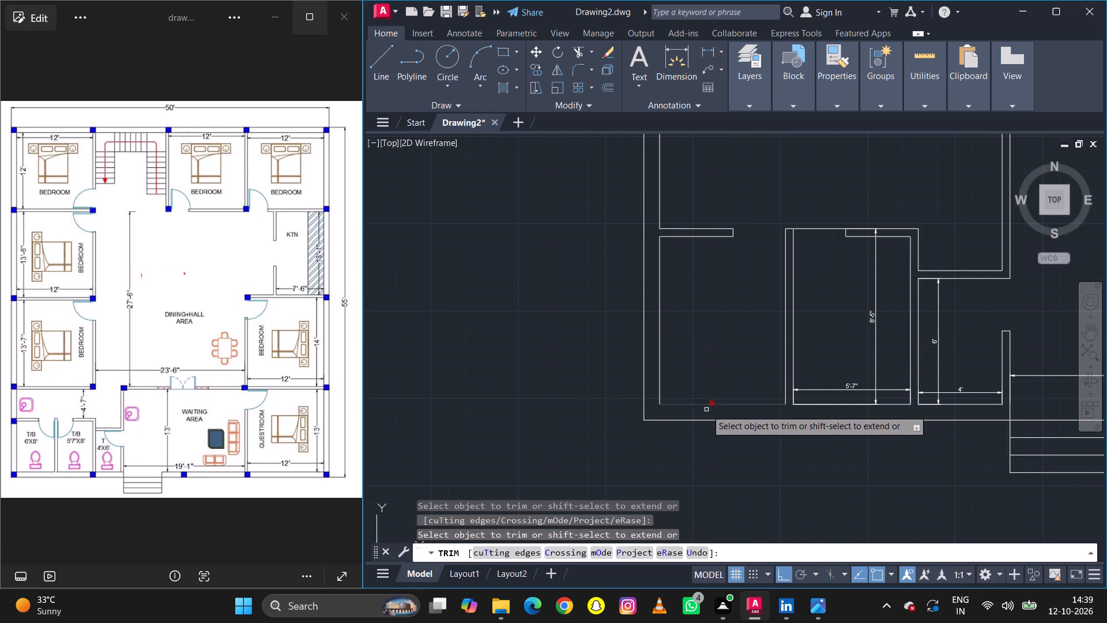
key("space")
key("space")
key("Escape")
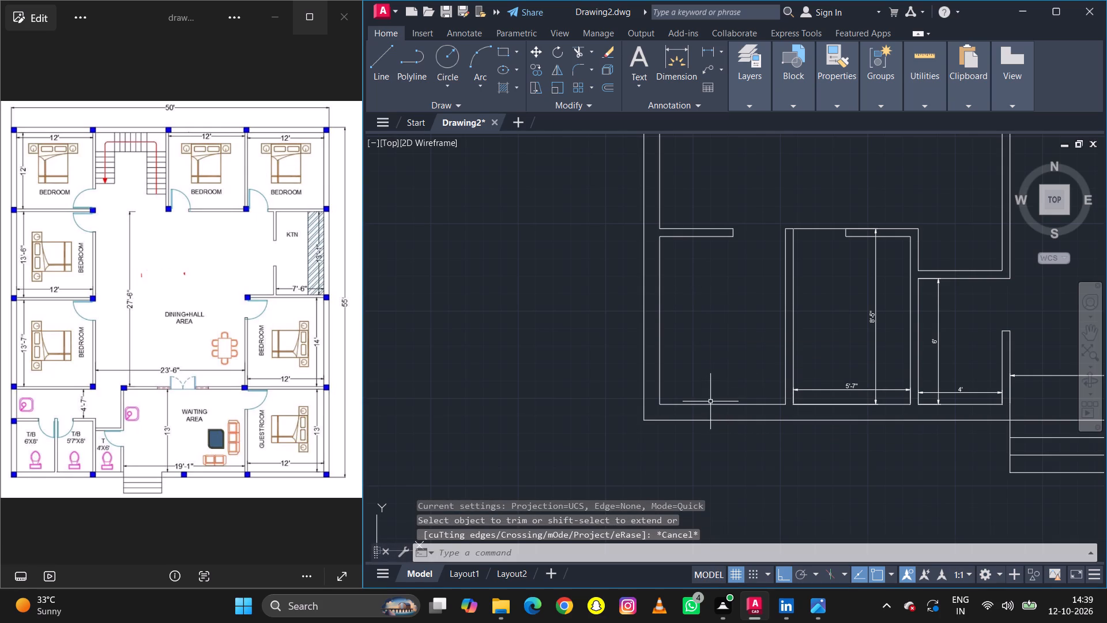
Dimension the westernmost toilet's width along its south wall and its depth along its west wall.
key("d")
type("li")
key("space")
key("space")
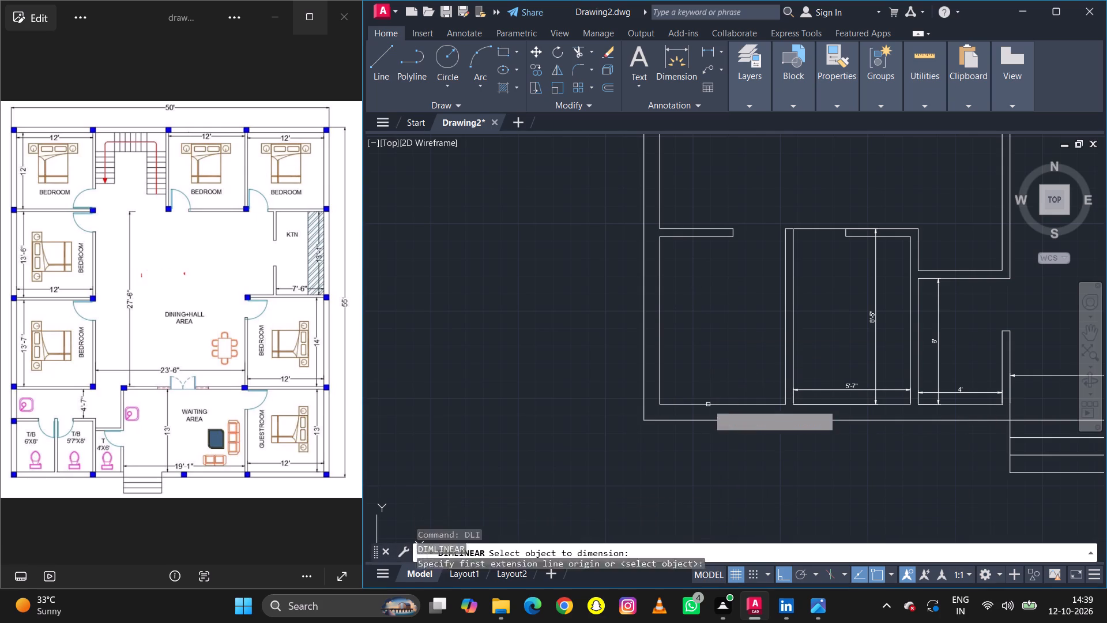
left_click(708, 404)
left_click(706, 377)
key("space")
key("space")
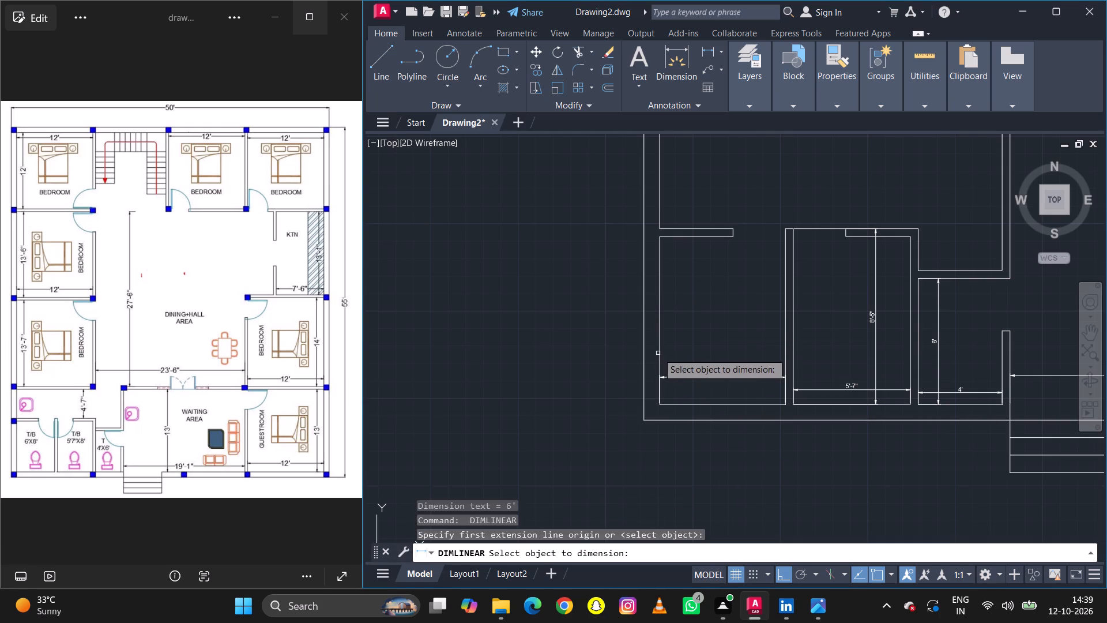
left_click(660, 352)
left_click(684, 350)
Dimension the depth of the passage north of the toilets, beside the west wall.
scroll(679, 366, "down", 1)
scroll(696, 313, "down", 1)
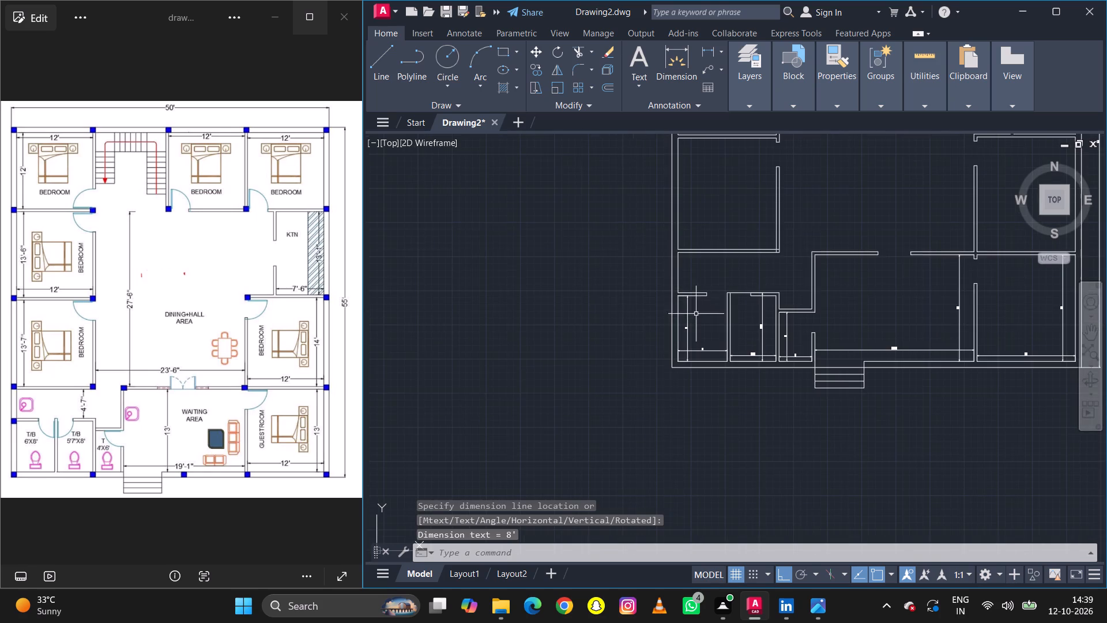
scroll(683, 273, "up", 1)
key("space")
key("space")
left_click(673, 277)
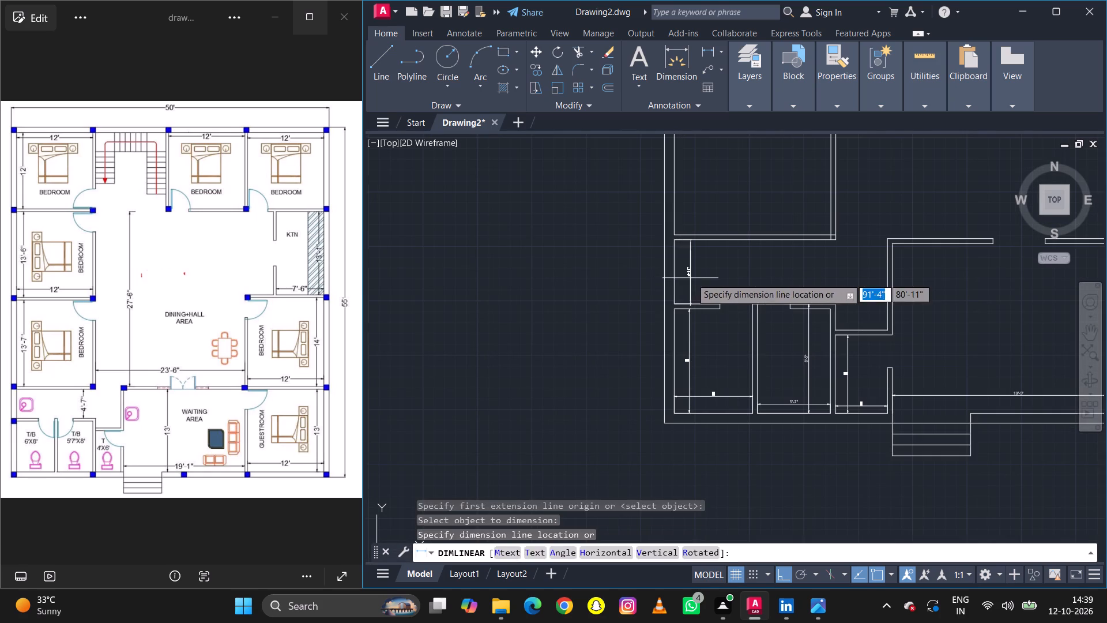
left_click(693, 278)
scroll(694, 282, "up", 2)
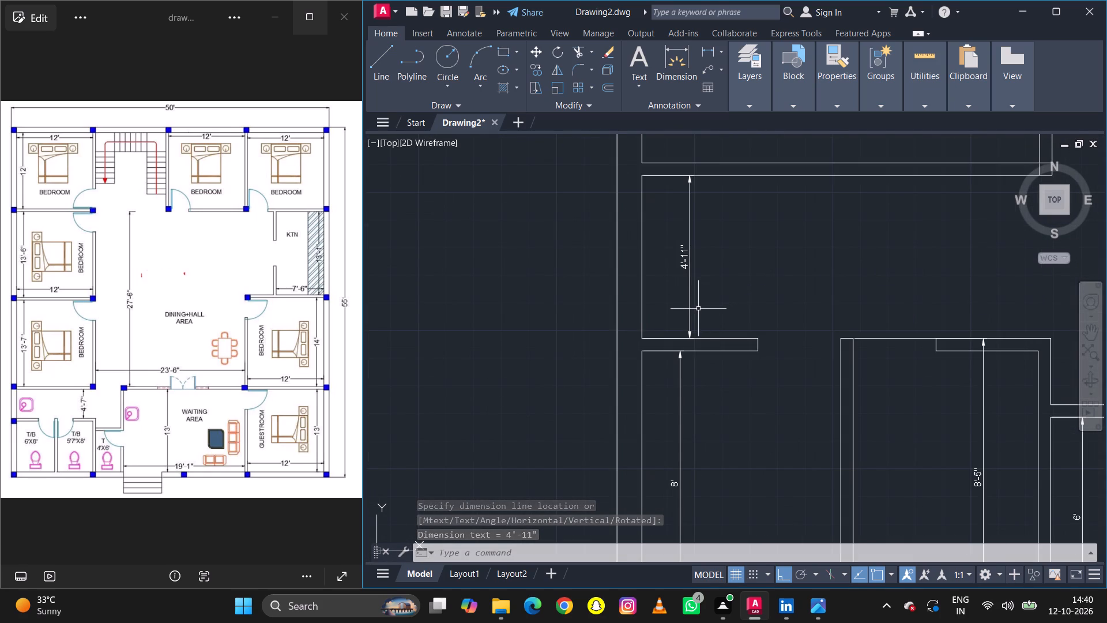
Dimension the southern west-side bedroom's depth, placing the dimension inside the room near the west wall.
scroll(698, 309, "down", 3)
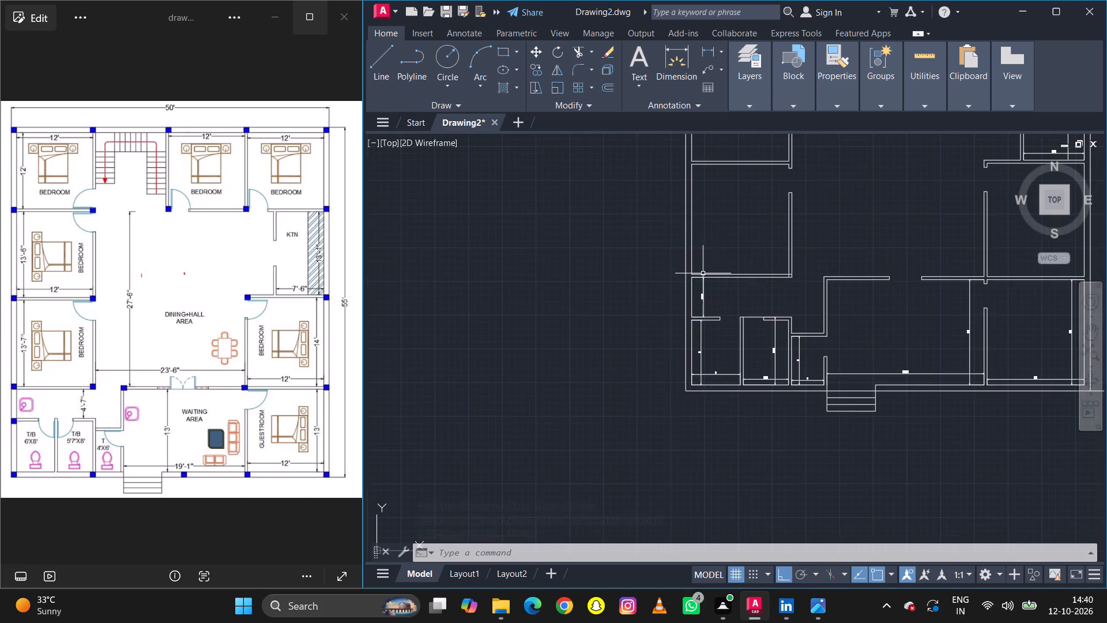
scroll(694, 230, "up", 2)
key("space")
key("space")
left_click(684, 245)
left_click(717, 247)
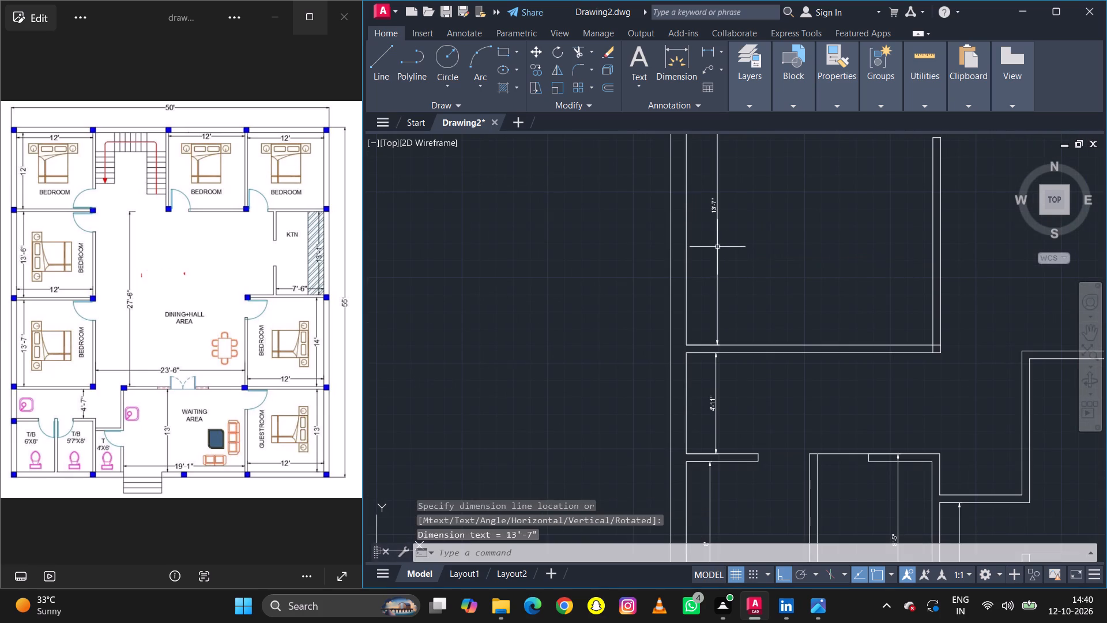
Stretch the north origin of the middle toilet's depth dimension to the inner face of its north wall.
scroll(707, 268, "down", 2)
scroll(699, 372, "up", 3)
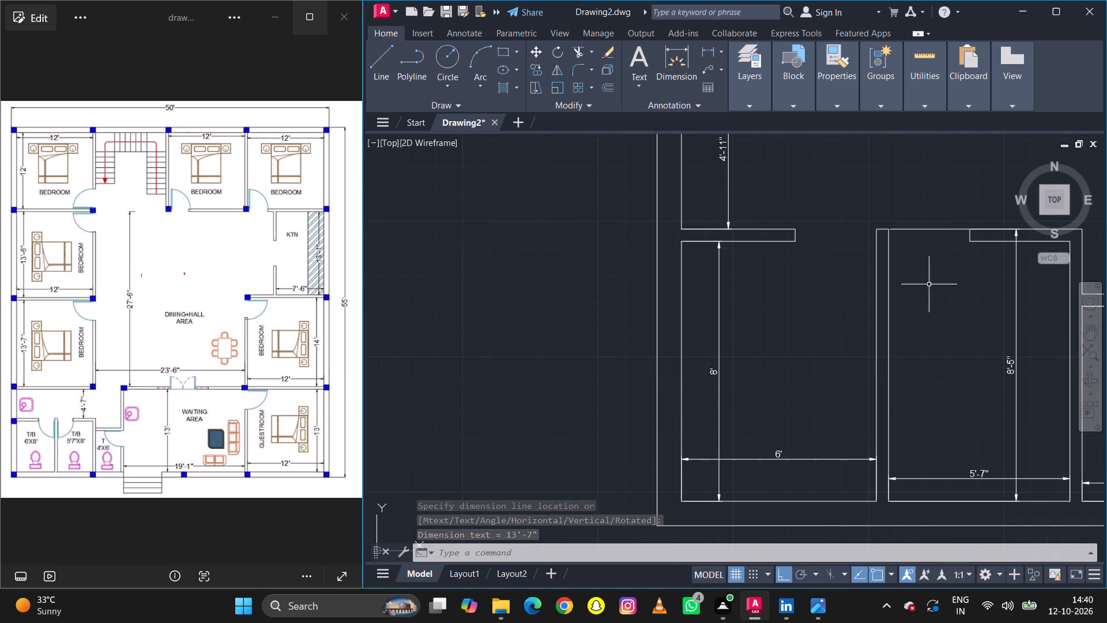
left_click(919, 228)
left_click(892, 230)
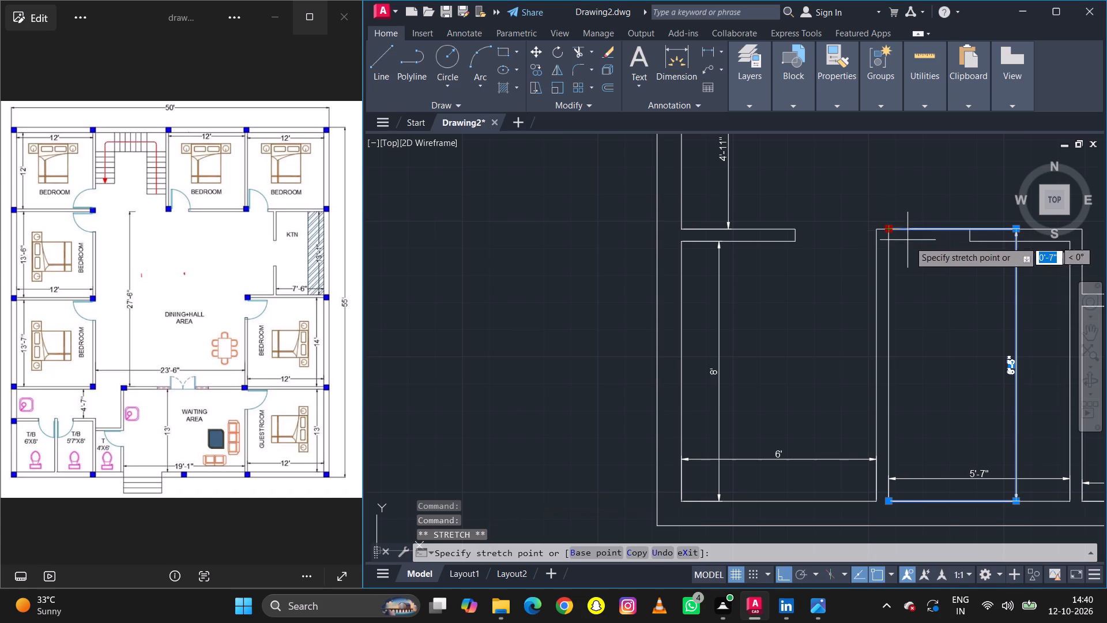
left_click(972, 241)
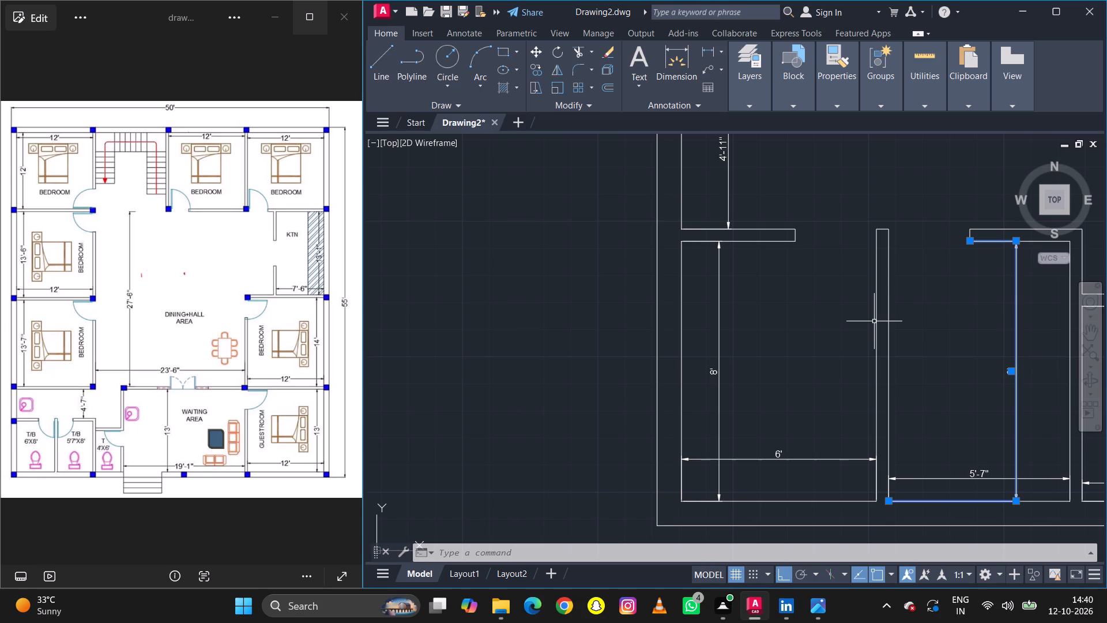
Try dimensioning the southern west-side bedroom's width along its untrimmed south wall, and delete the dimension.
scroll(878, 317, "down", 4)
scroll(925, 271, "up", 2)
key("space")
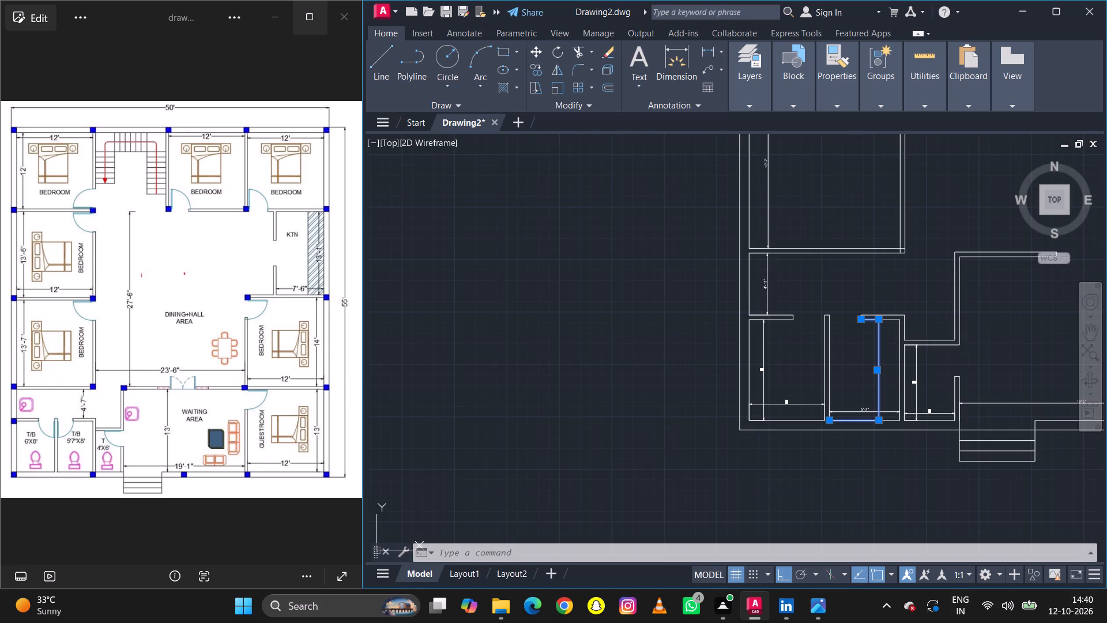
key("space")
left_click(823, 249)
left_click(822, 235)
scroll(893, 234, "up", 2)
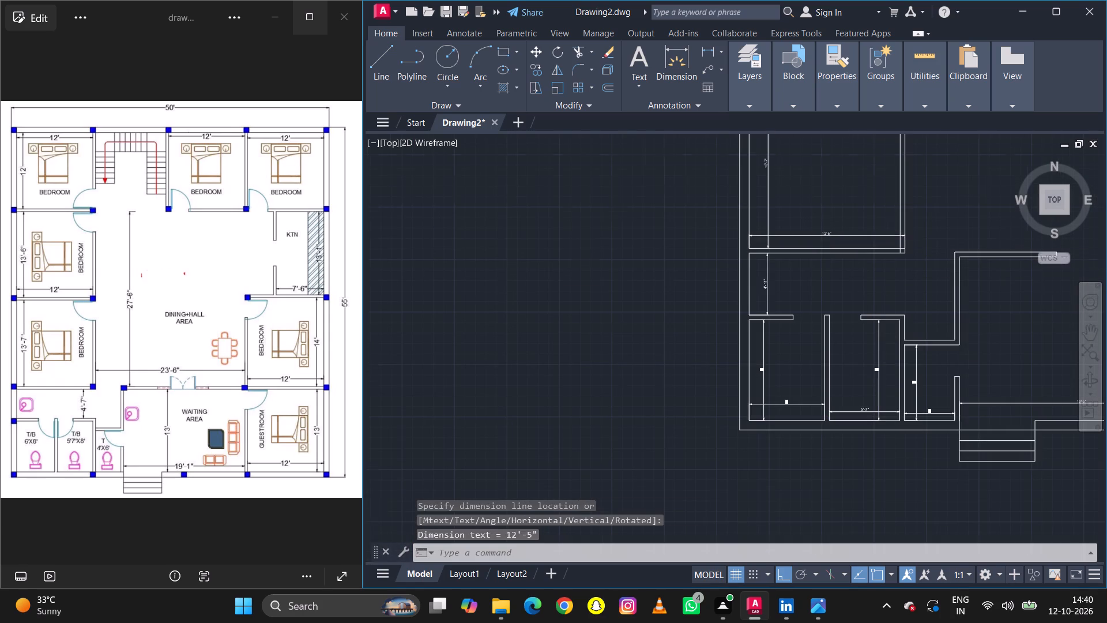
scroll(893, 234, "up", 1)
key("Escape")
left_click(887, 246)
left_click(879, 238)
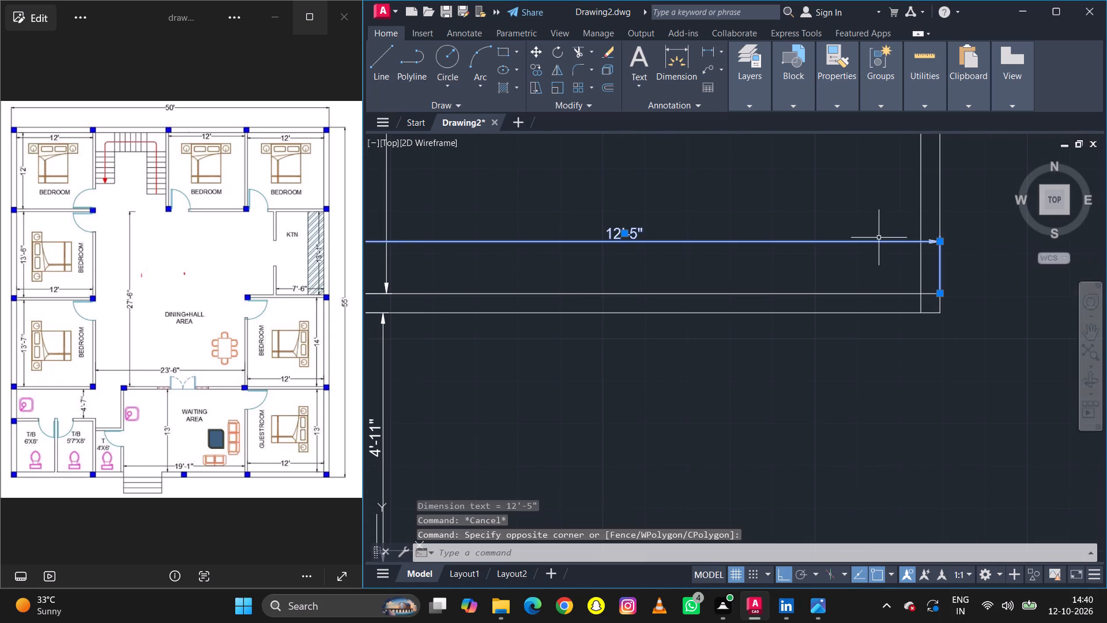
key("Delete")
Trim the overlapping inner wall lines at the southeast corner of the southern west-side bedroom.
type("tr")
key("space")
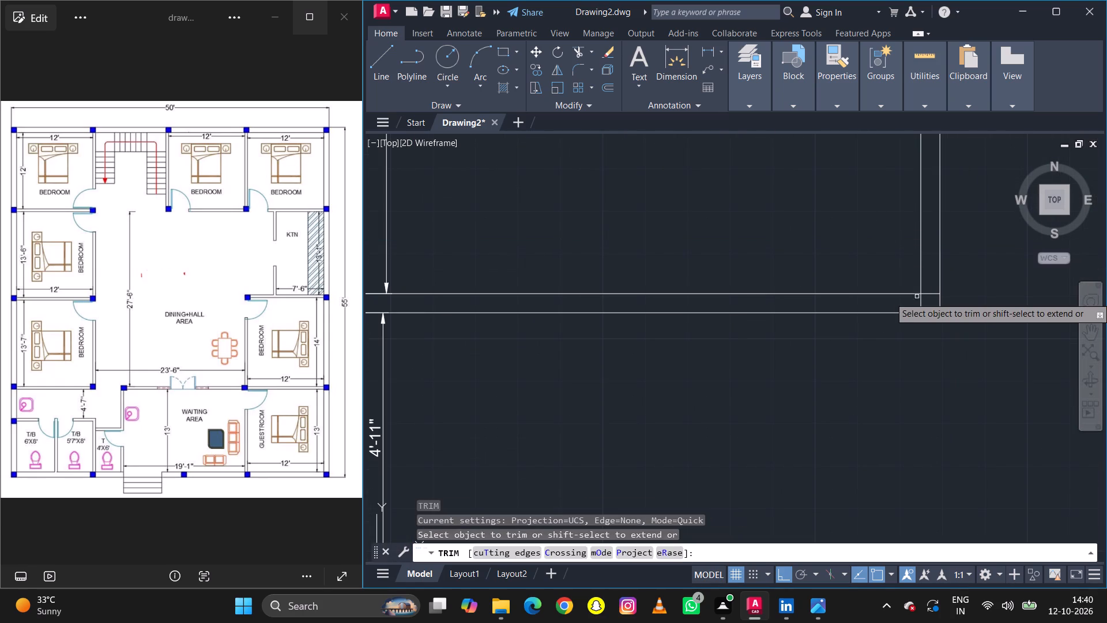
left_click(927, 291)
left_click(916, 298)
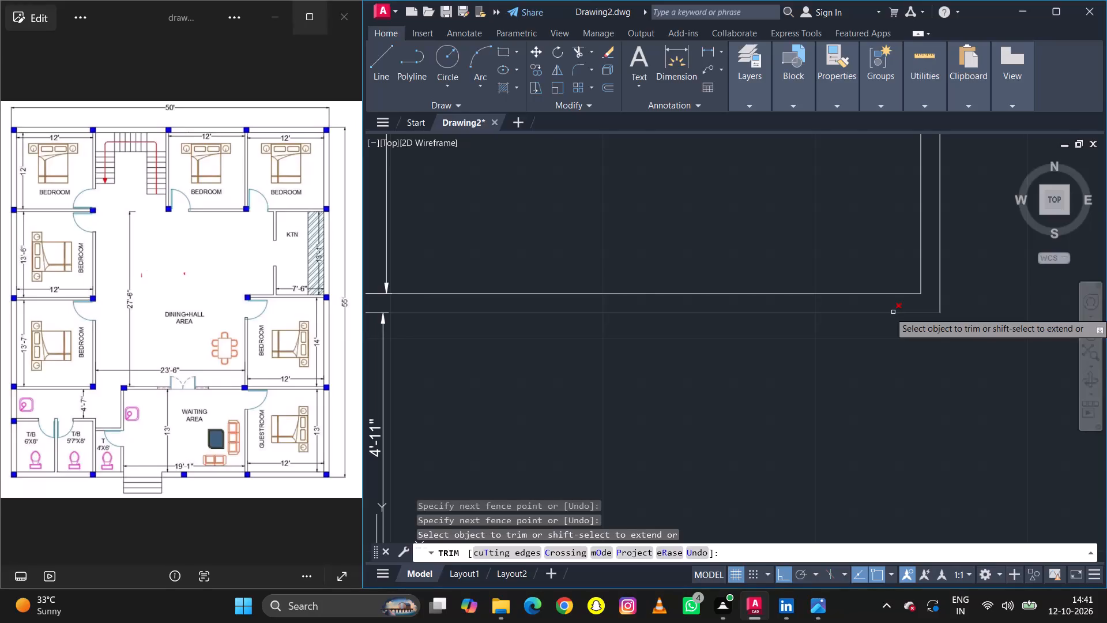
scroll(895, 344, "down", 2)
key("Escape")
Dimension the southern west-side bedroom's inner width along its south wall.
type("dli")
key("space")
key("space")
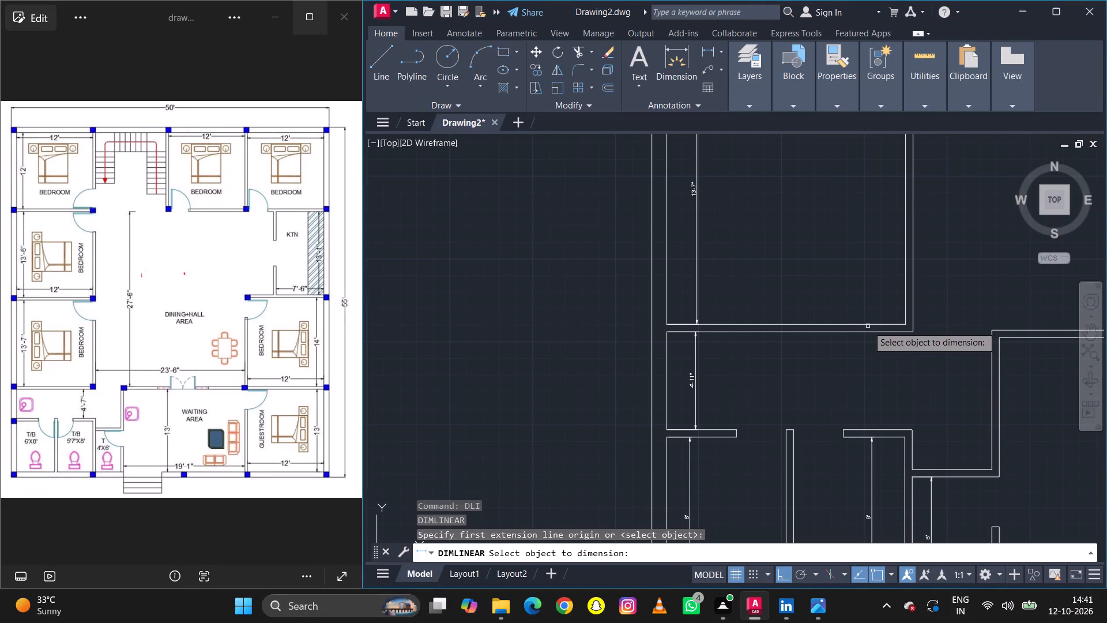
left_click(868, 326)
left_click(866, 306)
Dimension the middle west-side bedroom's width along its south wall and its depth along its west wall.
scroll(849, 339, "down", 3)
scroll(835, 265, "up", 4)
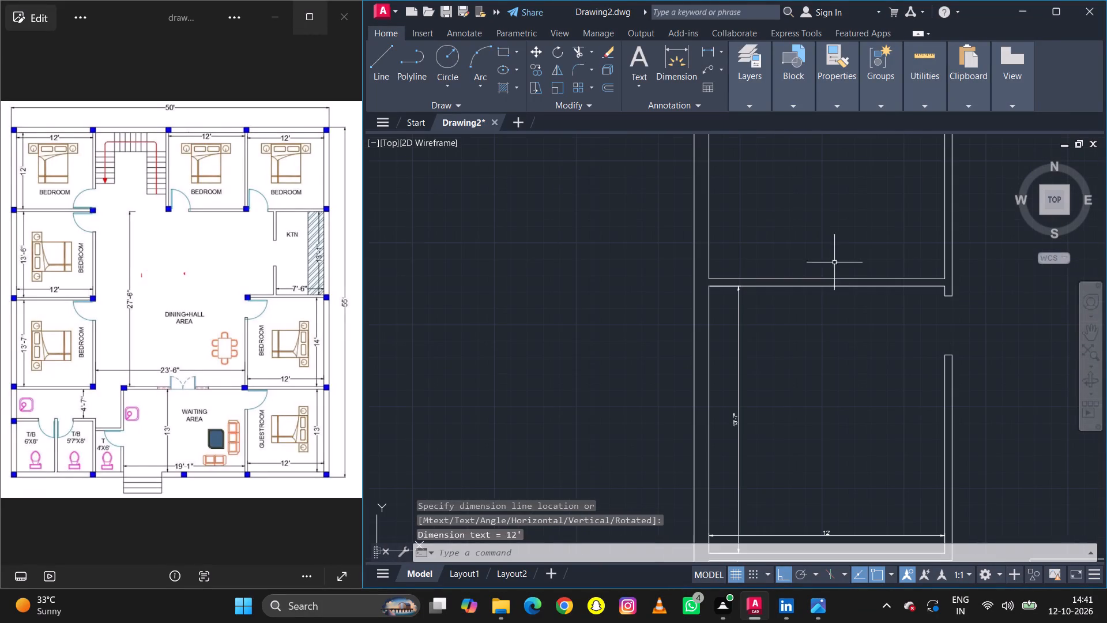
key("space")
key("space")
left_click(829, 279)
left_click(825, 264)
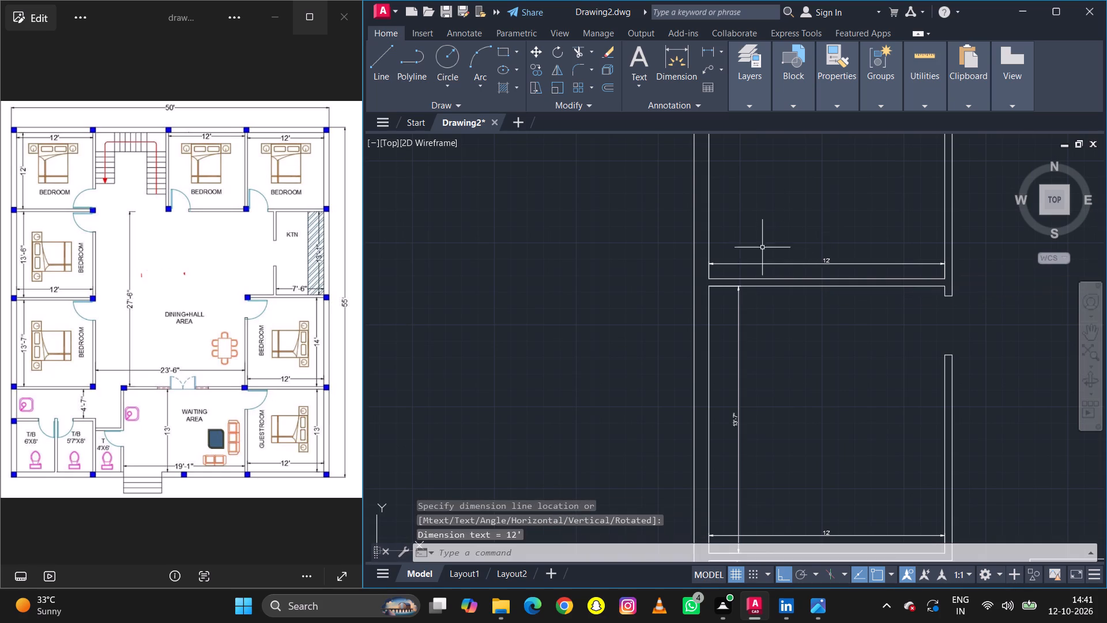
key("space")
key("space")
left_click(710, 235)
left_click(728, 235)
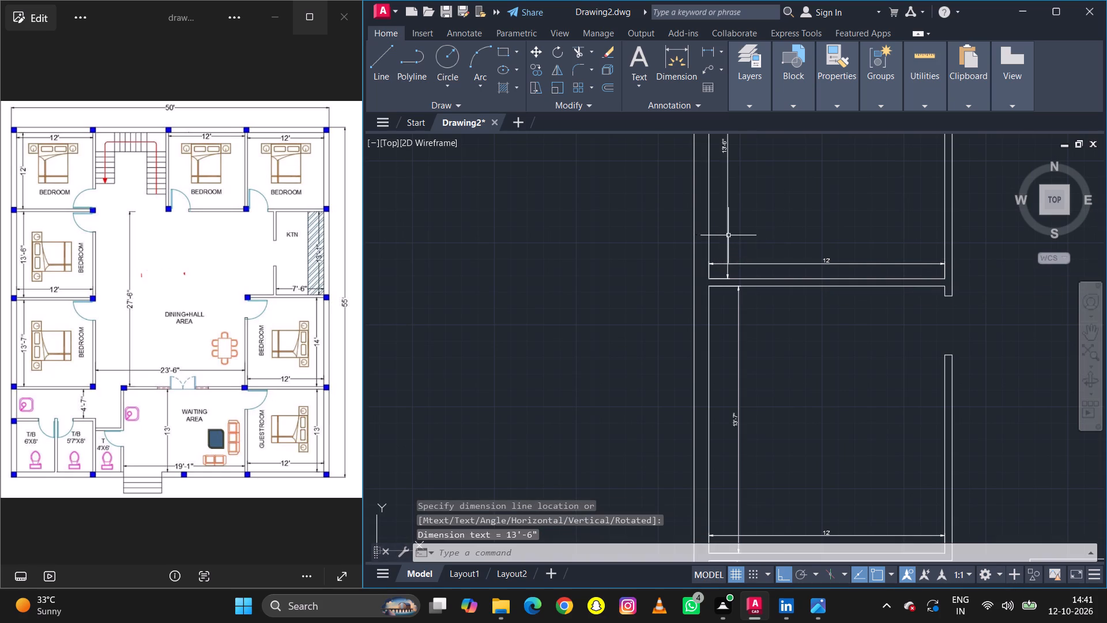
Dimension the northwest bedroom's width along its south wall and its depth along its west wall.
scroll(748, 289, "down", 4)
scroll(752, 241, "up", 3)
key("space")
key("space")
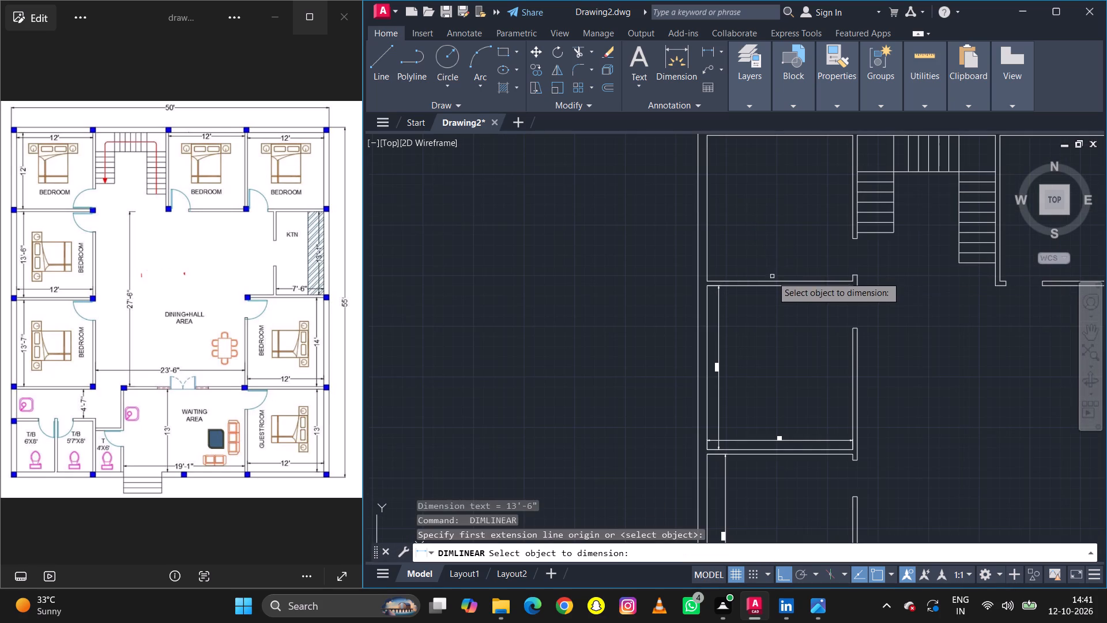
left_click(773, 281)
left_click(771, 268)
key("space")
key("space")
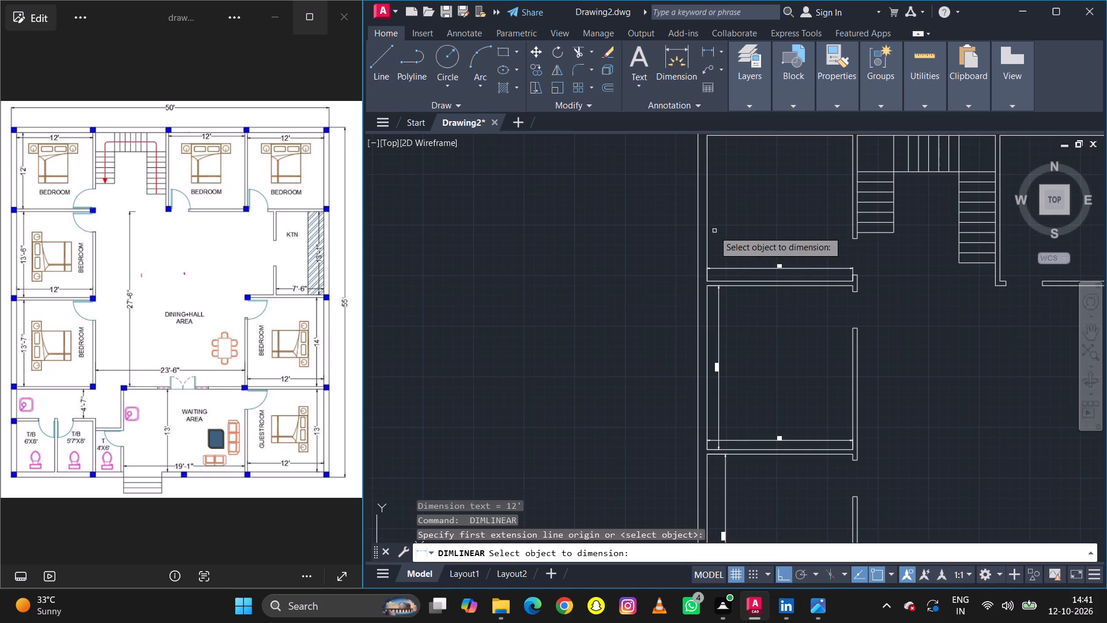
left_click(709, 232)
left_click(726, 235)
Dimension the staircase area's width from its north wall line, placing the dimension across its southern opening.
scroll(729, 260, "down", 2)
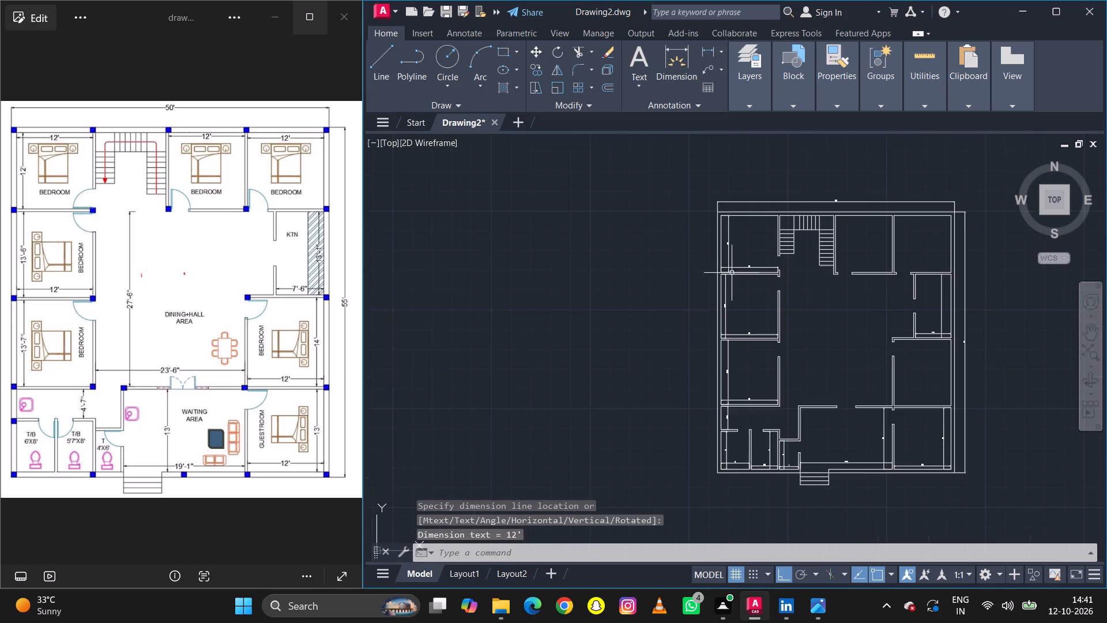
scroll(804, 213, "up", 2)
key("space")
scroll(811, 216, "up", 4)
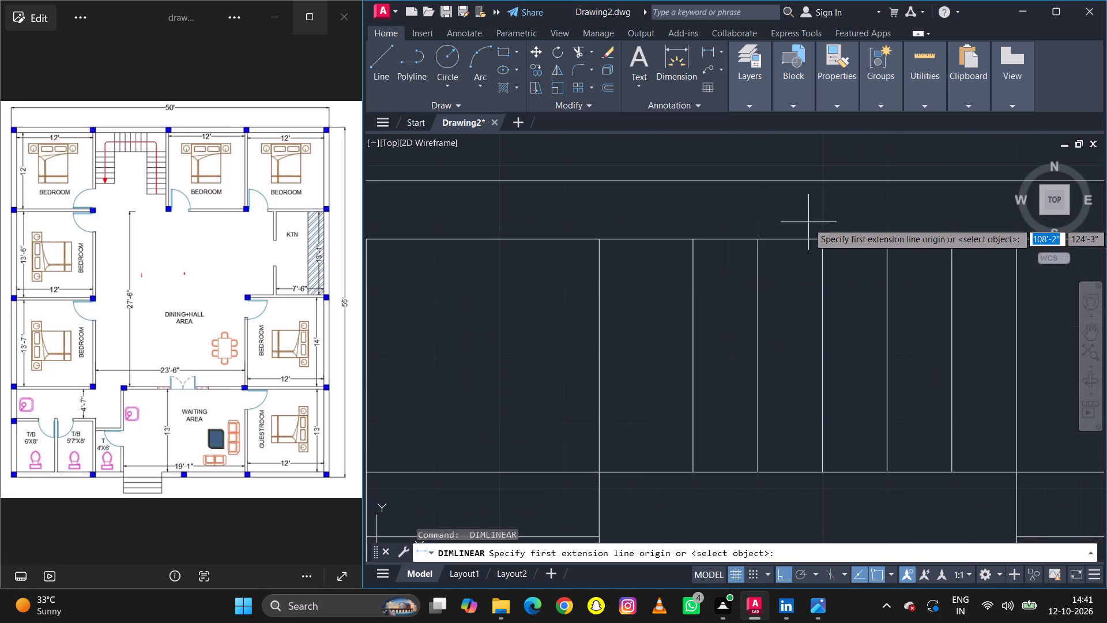
scroll(781, 223, "down", 1)
key("space")
left_click(616, 233)
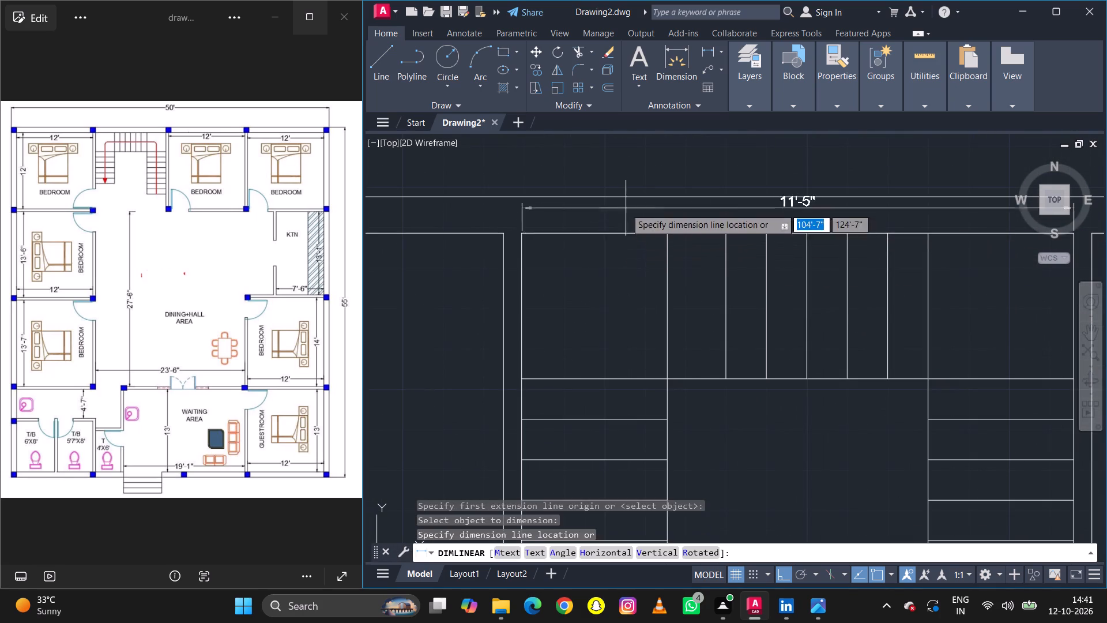
scroll(626, 208, "down", 3)
scroll(640, 290, "up", 1)
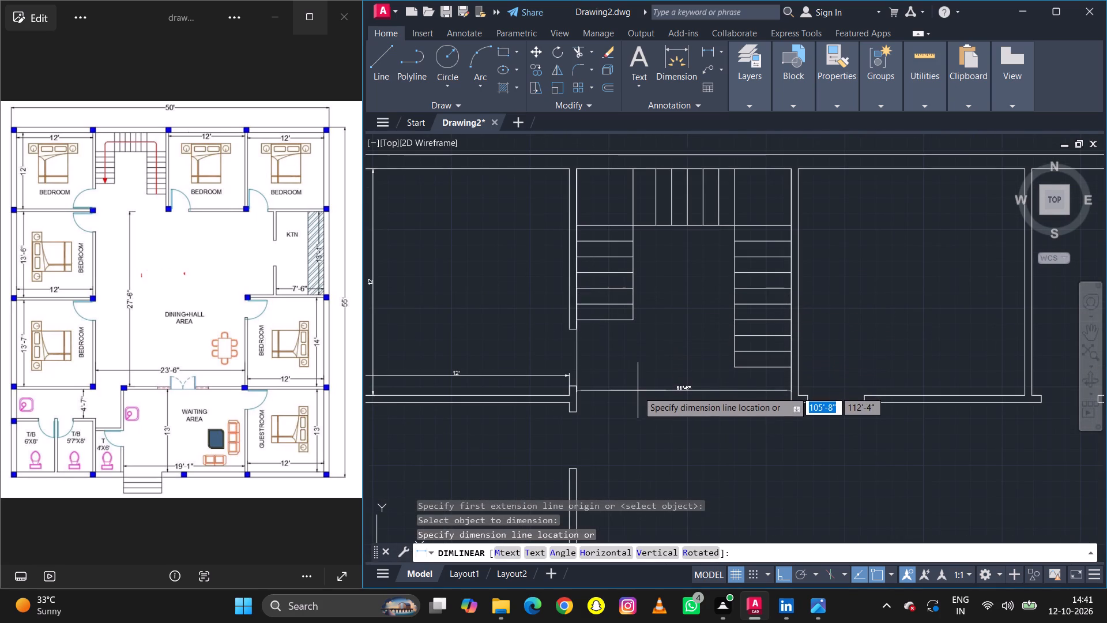
left_click(639, 399)
Dimension the staircase area's depth along its east partition, placing the dimension beside the eastern flight.
key("space")
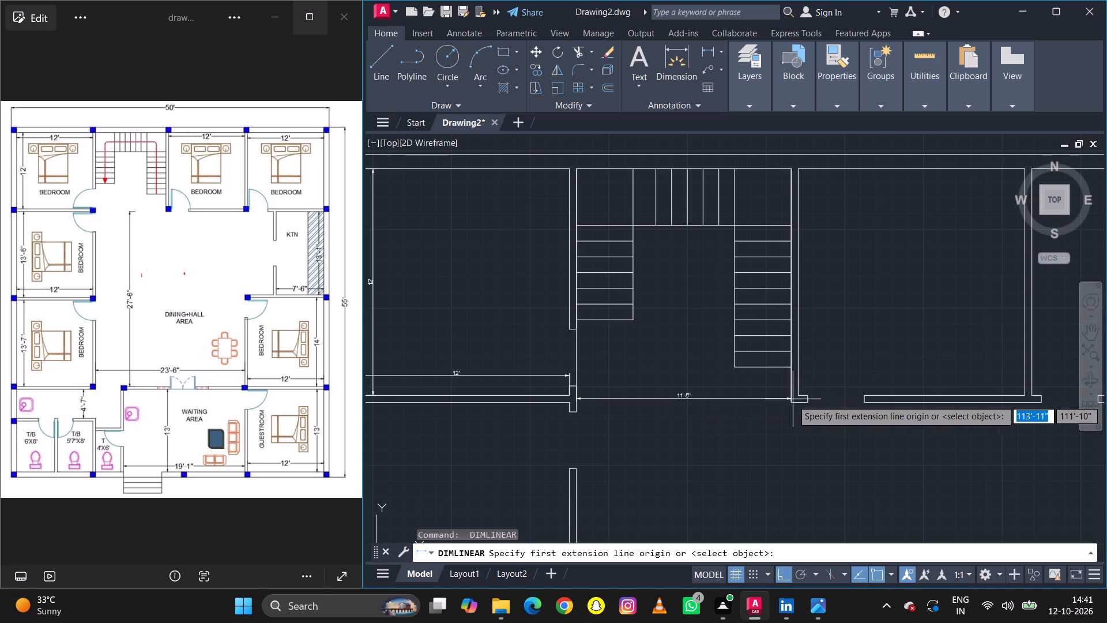
left_click(789, 404)
left_click(790, 171)
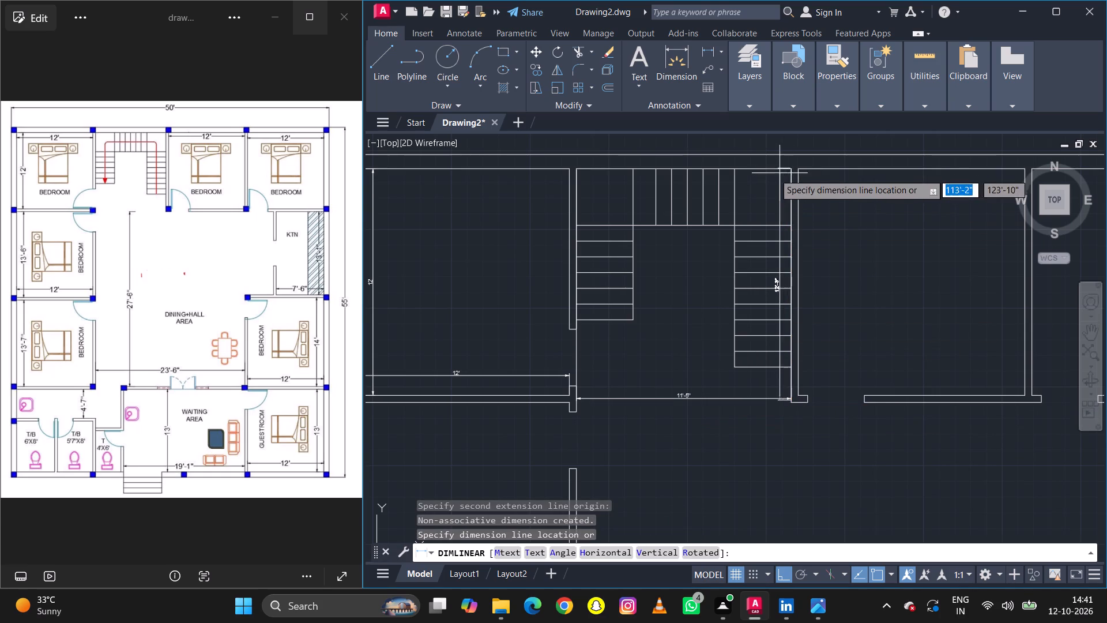
left_click(727, 190)
Stretch the south origin of the staircase depth dimension to the east partition's southern corner.
scroll(774, 391, "up", 3)
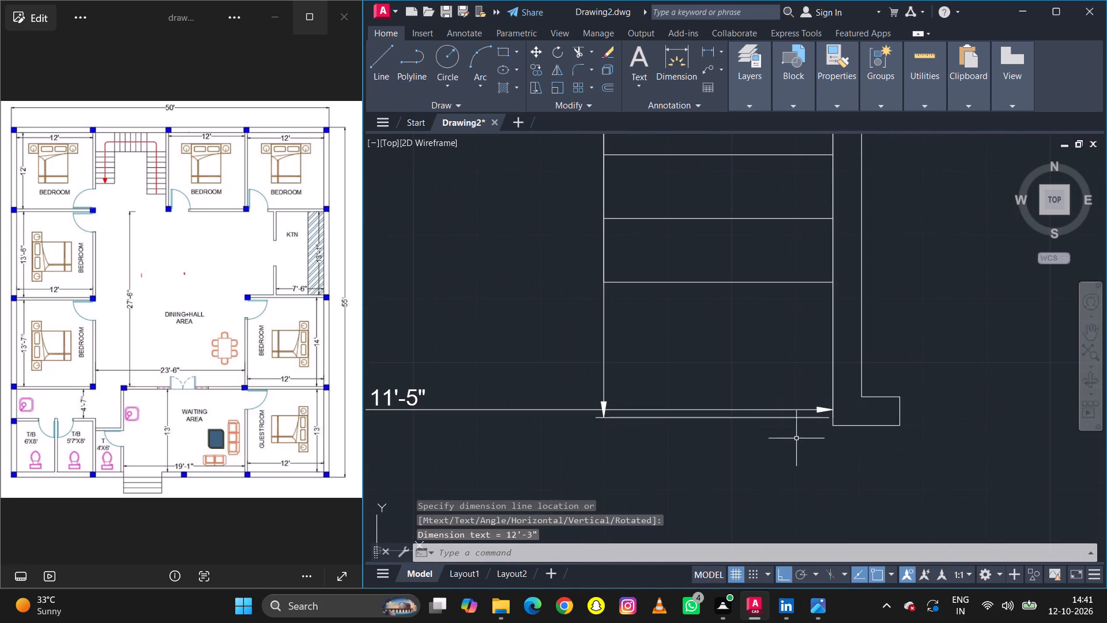
left_click(803, 419)
left_click(834, 418)
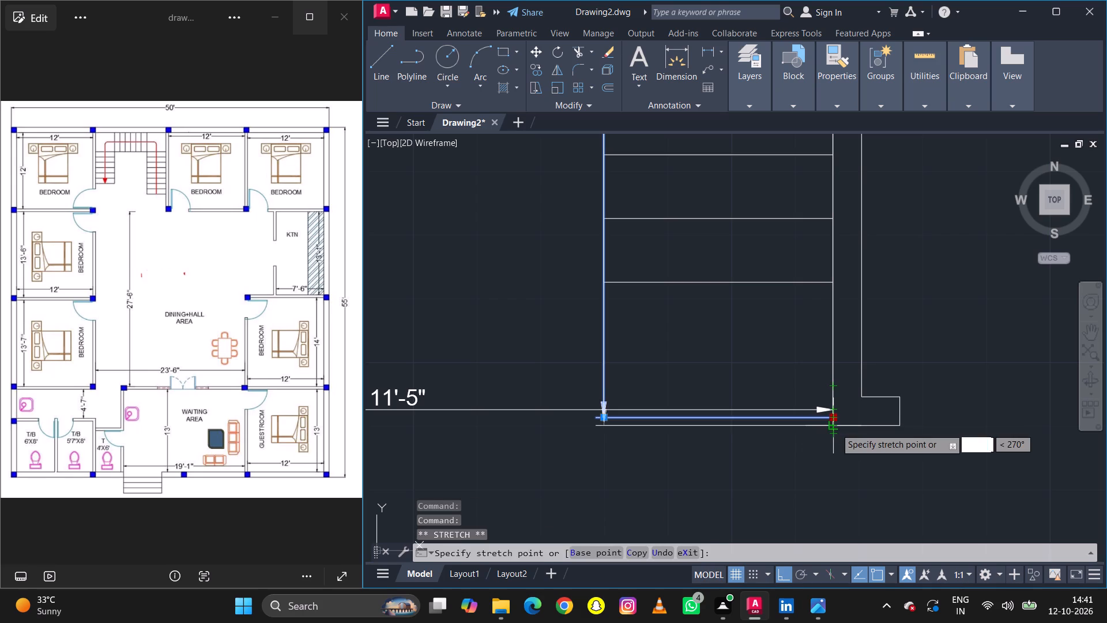
left_click(835, 428)
Dimension the bedroom just east of the staircase: its width along the north wall and its depth along the east wall.
scroll(748, 414, "down", 4)
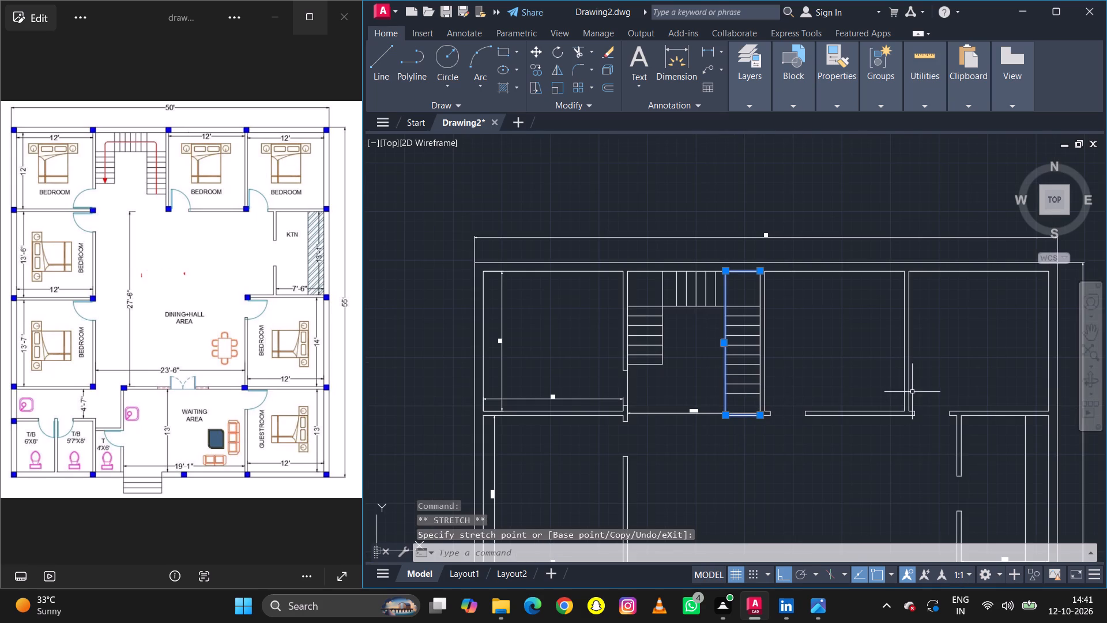
scroll(882, 411, "up", 1)
key("space")
key("space")
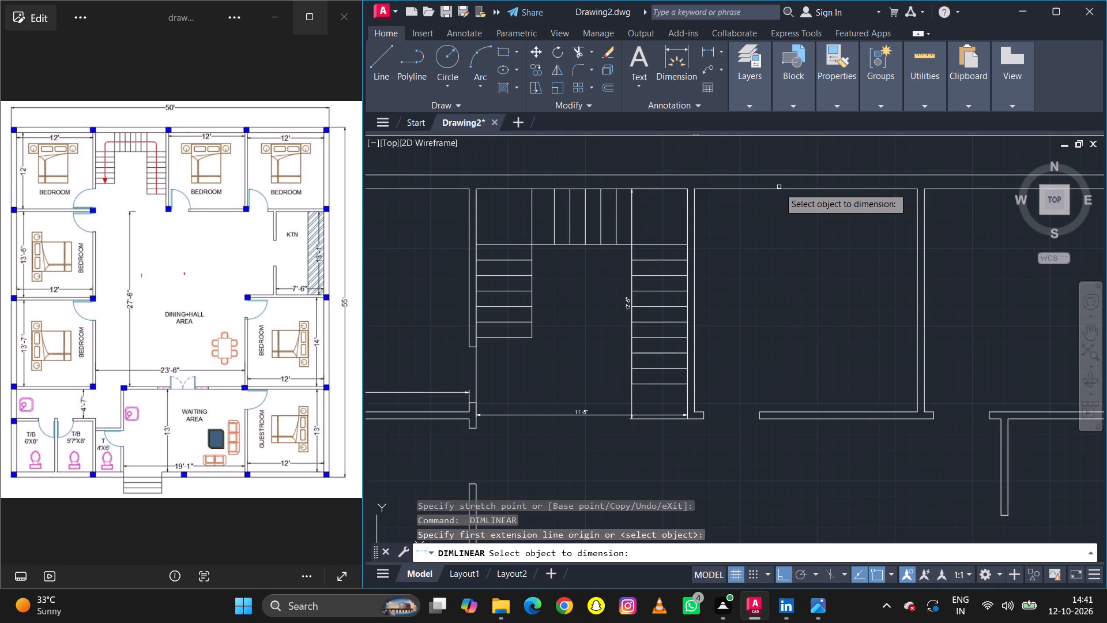
left_click(779, 187)
left_click(780, 204)
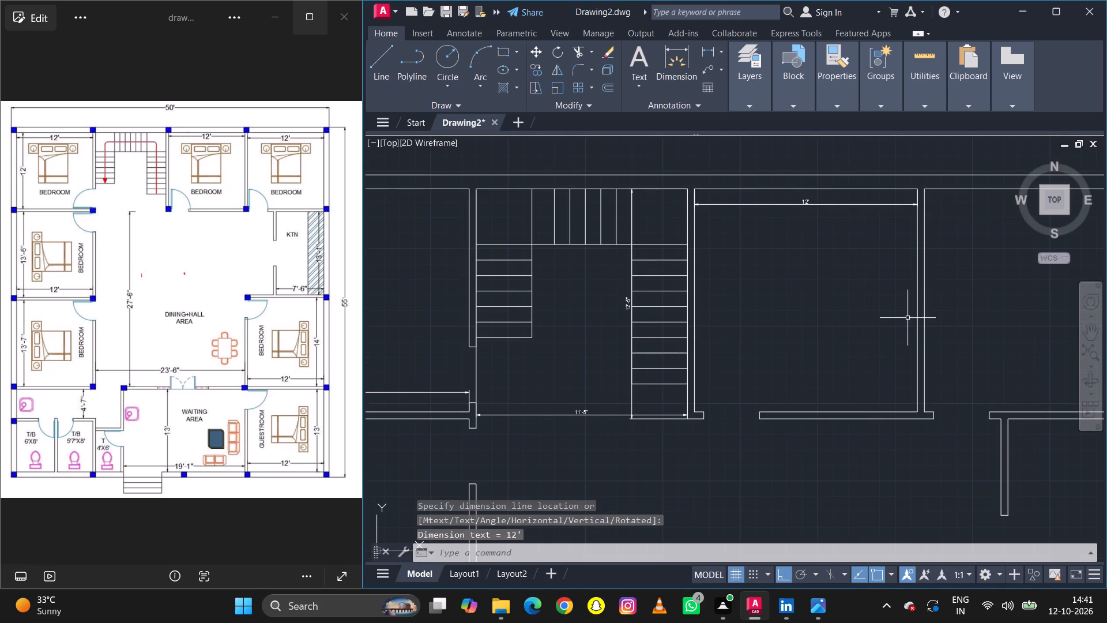
key("space")
key("space")
left_click(918, 346)
left_click(891, 348)
Dimension the northeast bedroom's width along its north wall and its depth along its east wall.
scroll(728, 311, "down", 2)
scroll(875, 293, "up", 1)
key("space")
key("space")
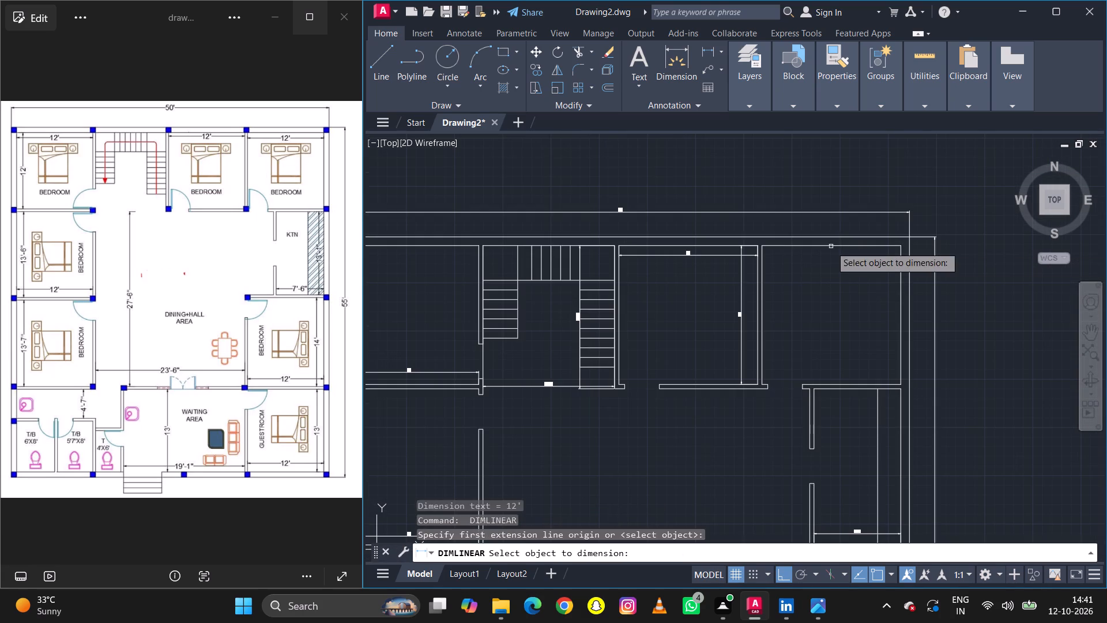
left_click(831, 246)
left_click(830, 256)
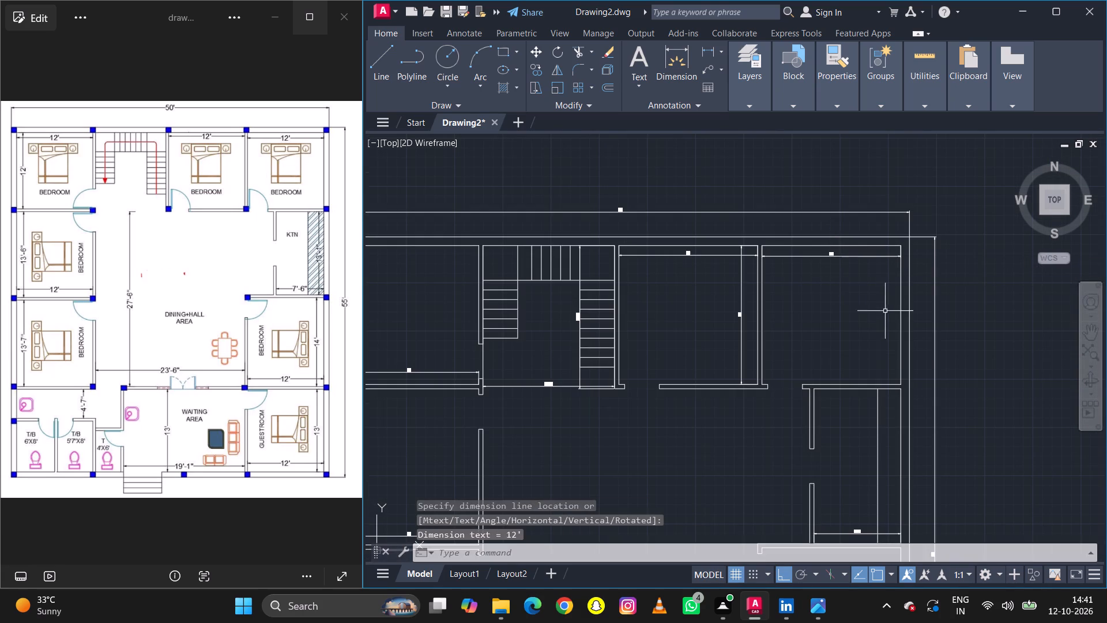
key("space")
key("space")
left_click(901, 339)
left_click(880, 341)
Dimension the kitchen's depth from its east wall, placing the dimension just west of the counter line.
scroll(840, 329, "down", 3)
scroll(850, 366, "up", 2)
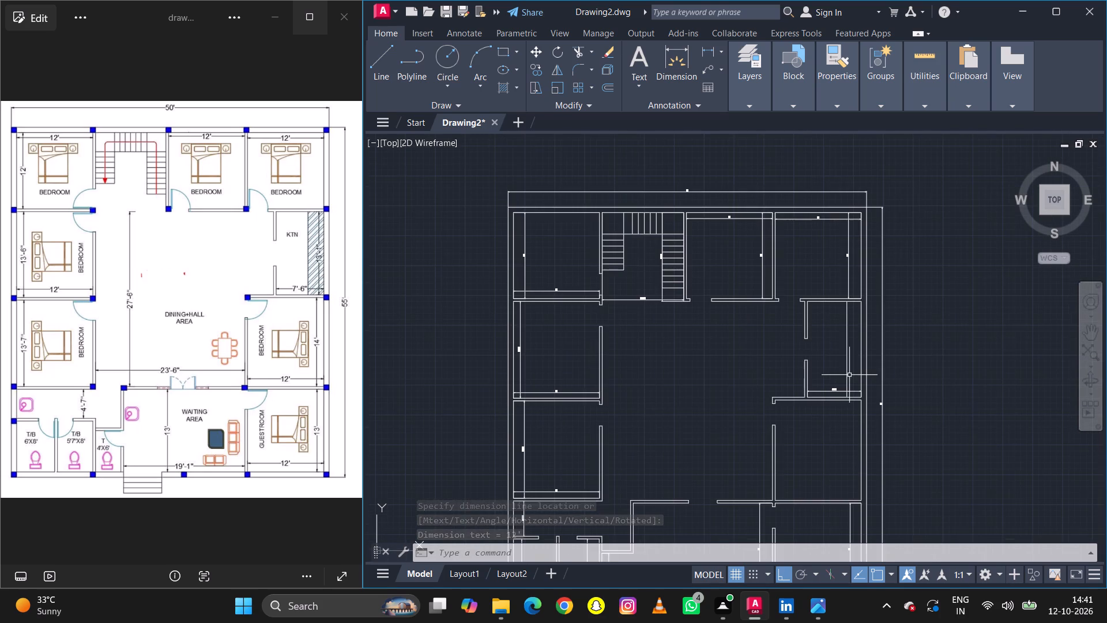
scroll(851, 374, "up", 2)
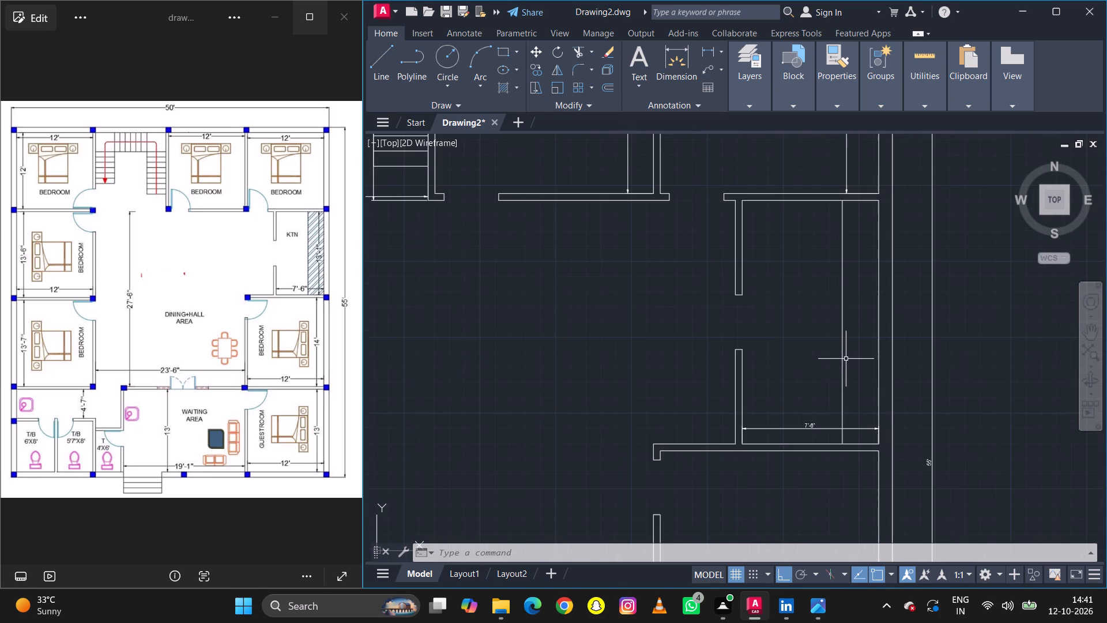
scroll(846, 359, "down", 1)
scroll(846, 371, "up", 2)
scroll(846, 371, "down", 1)
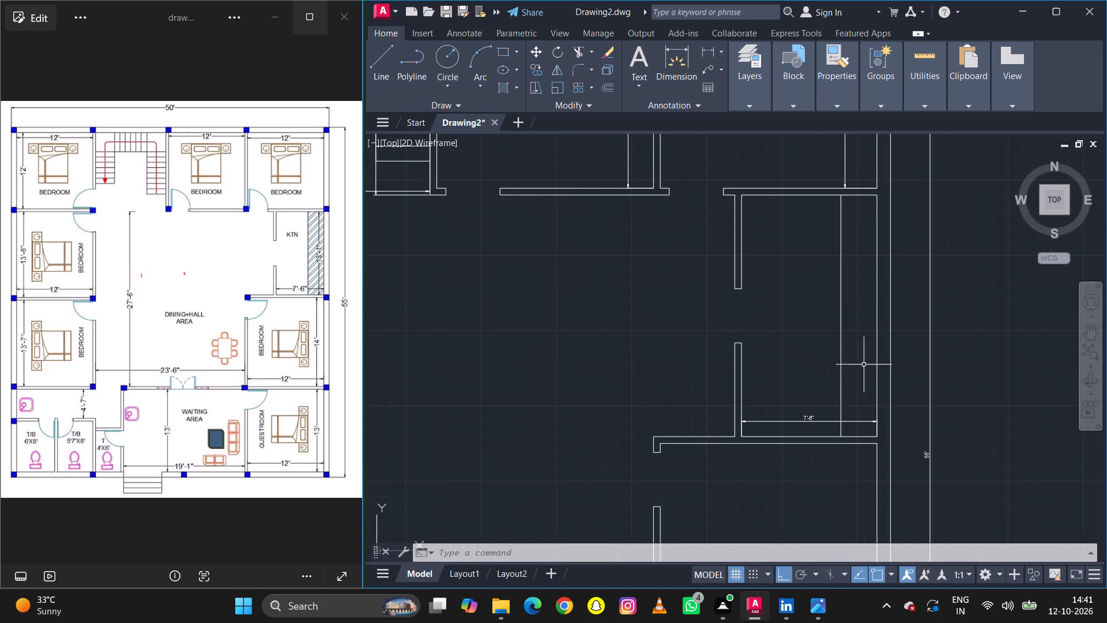
key("space")
key("space")
left_click(878, 354)
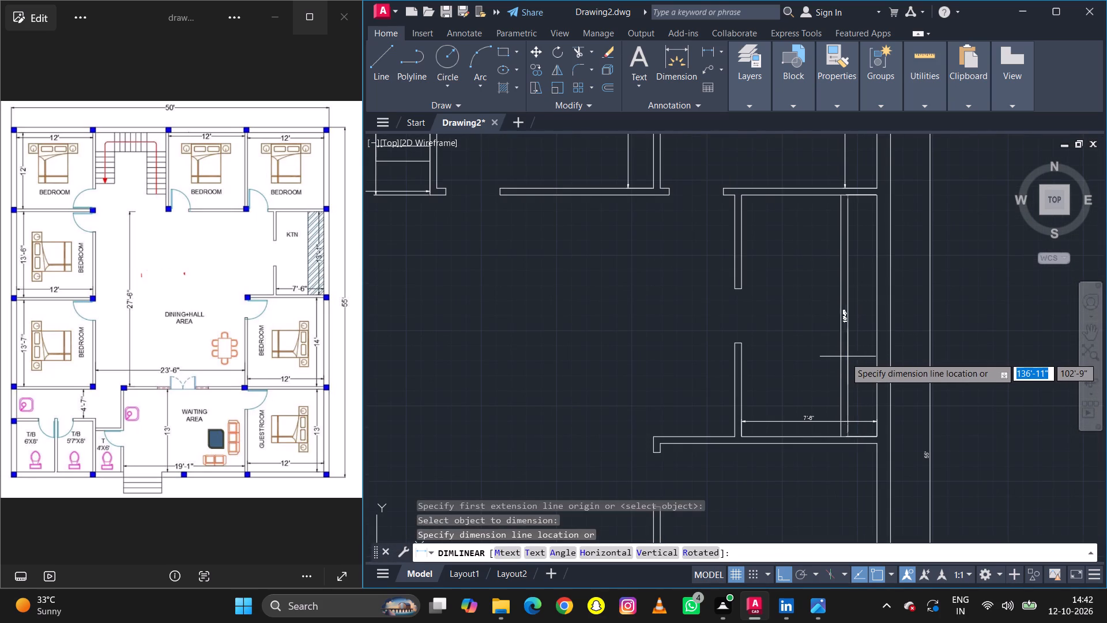
left_click(833, 359)
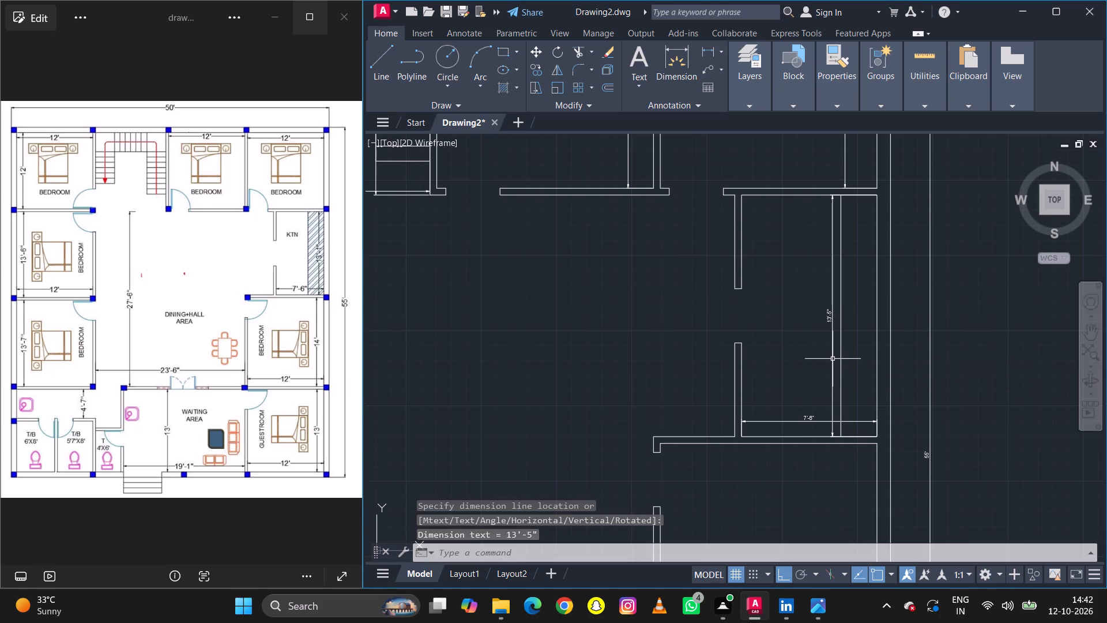
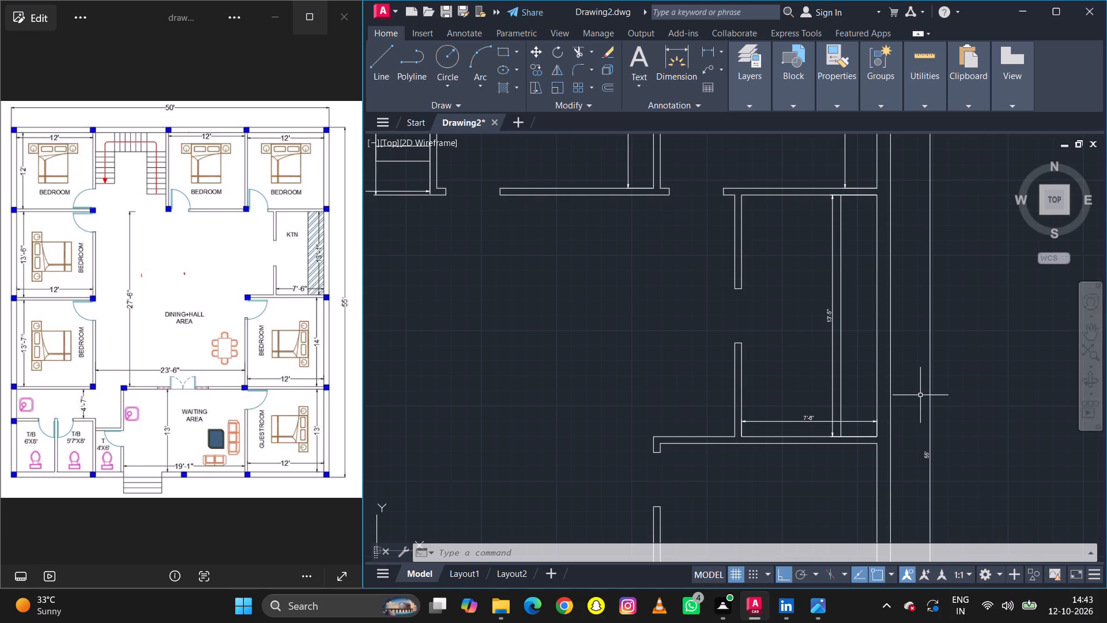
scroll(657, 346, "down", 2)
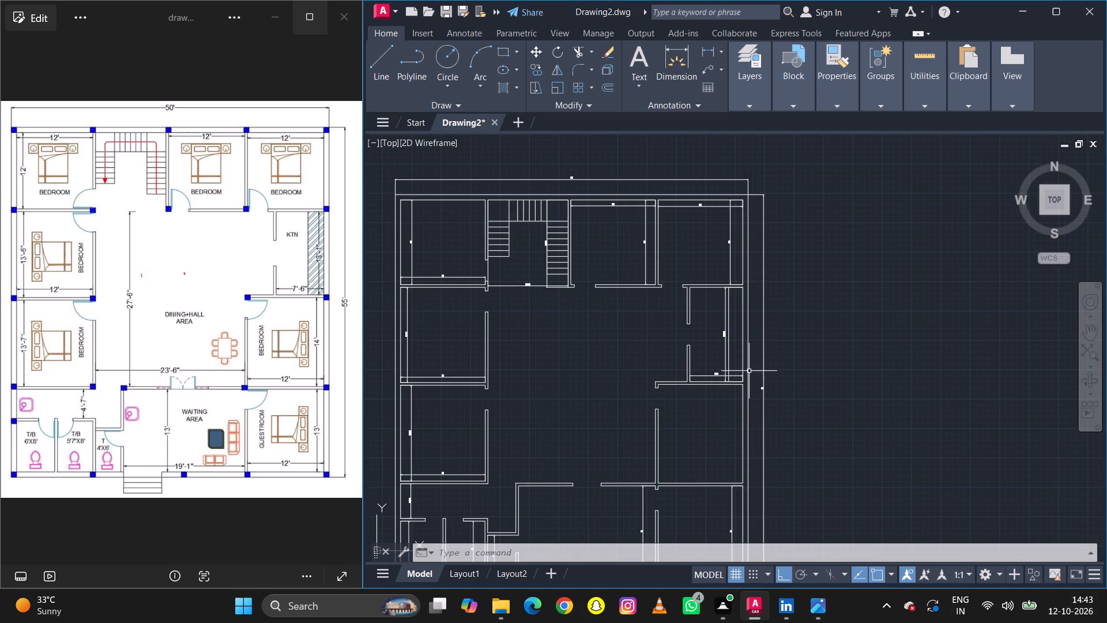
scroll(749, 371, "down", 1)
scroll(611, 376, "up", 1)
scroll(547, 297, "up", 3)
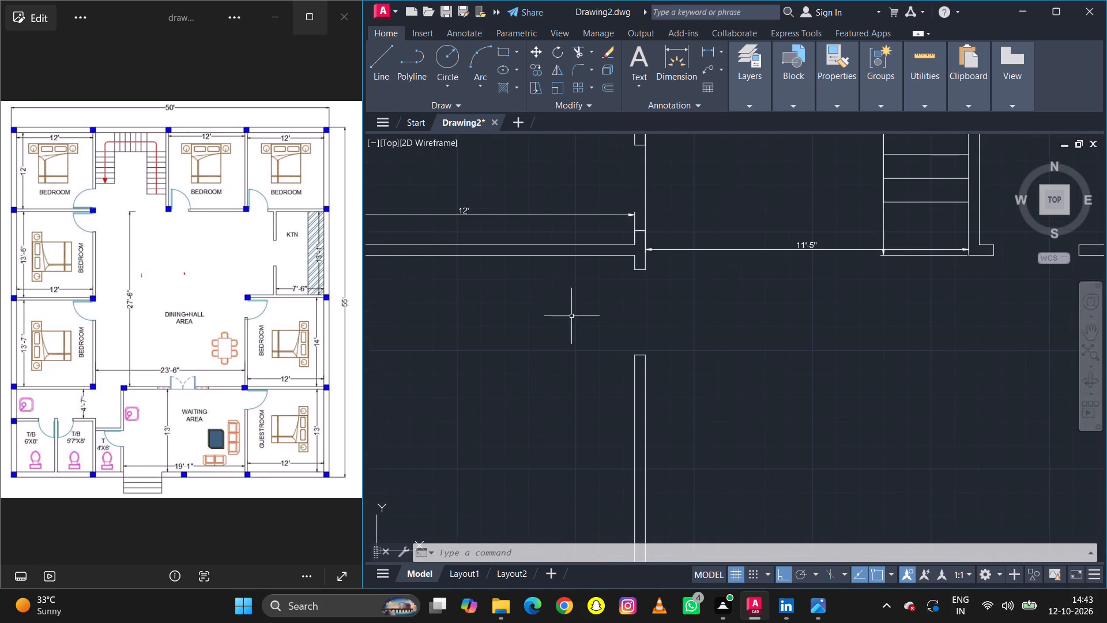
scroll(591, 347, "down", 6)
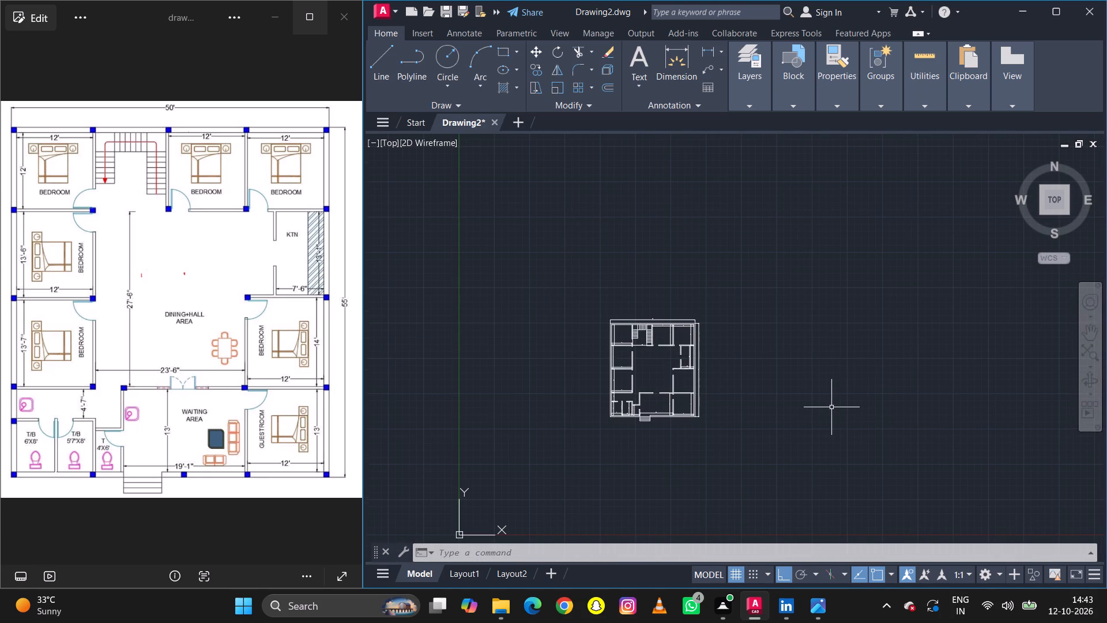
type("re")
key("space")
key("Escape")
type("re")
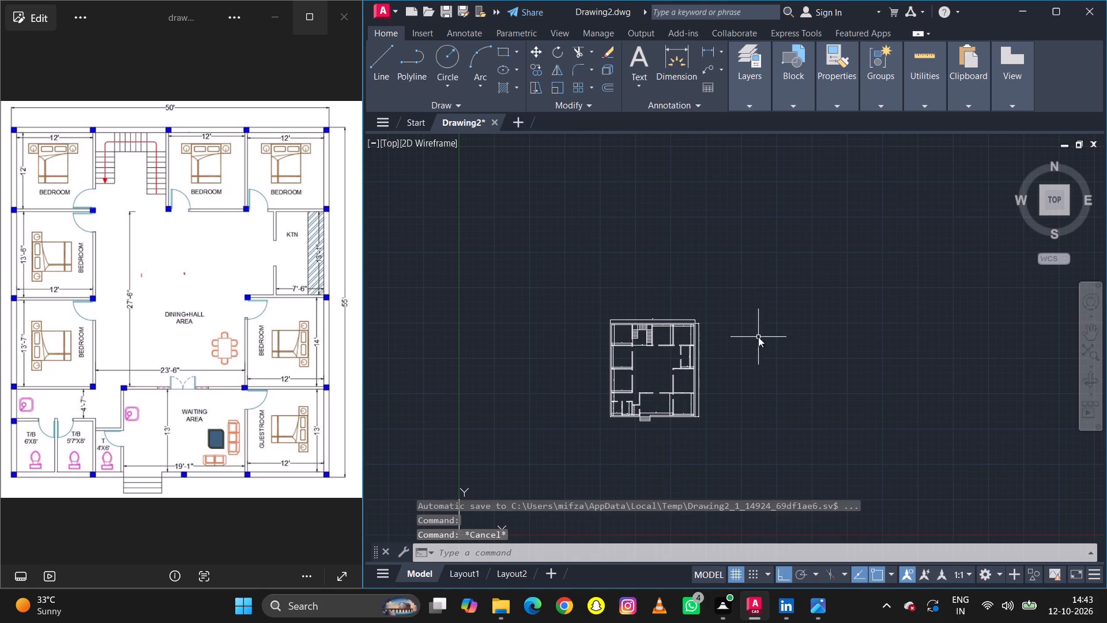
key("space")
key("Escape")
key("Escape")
Draw a 1" by 3' upright rectangle as a door leaf in the empty space just east of the floor plan.
key("r")
key("e")
key("c")
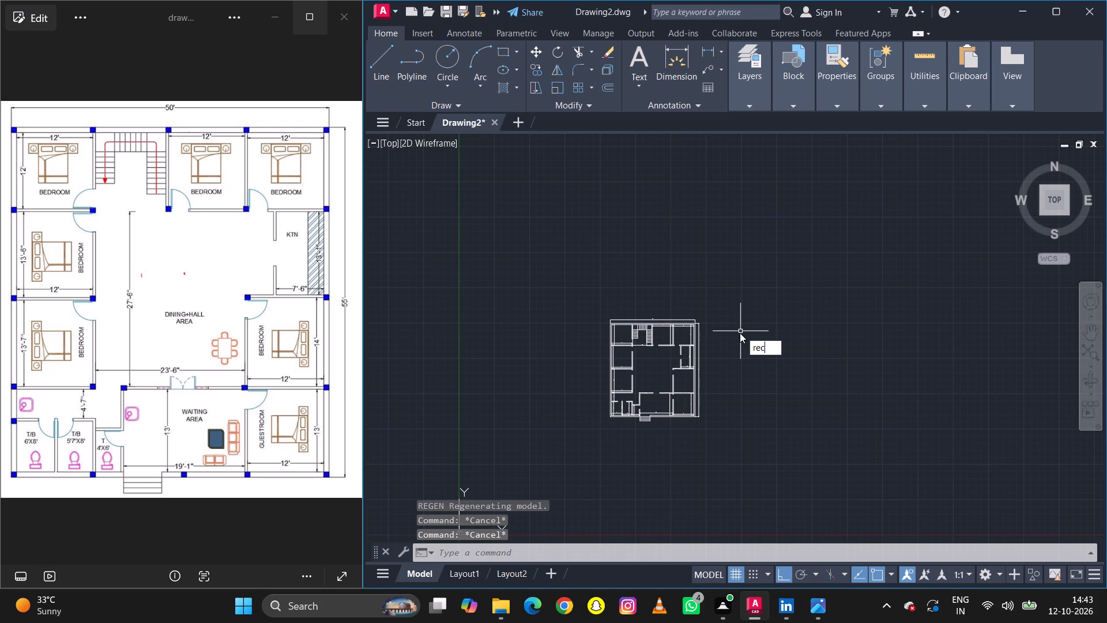
key("space")
left_click(732, 324)
key("1")
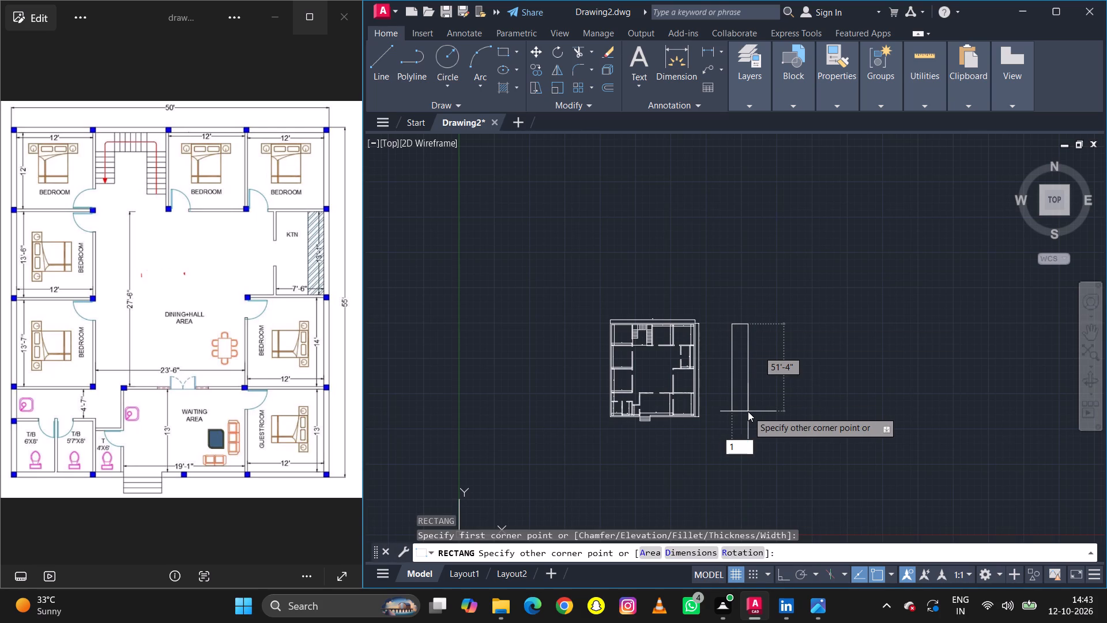
key("comma")
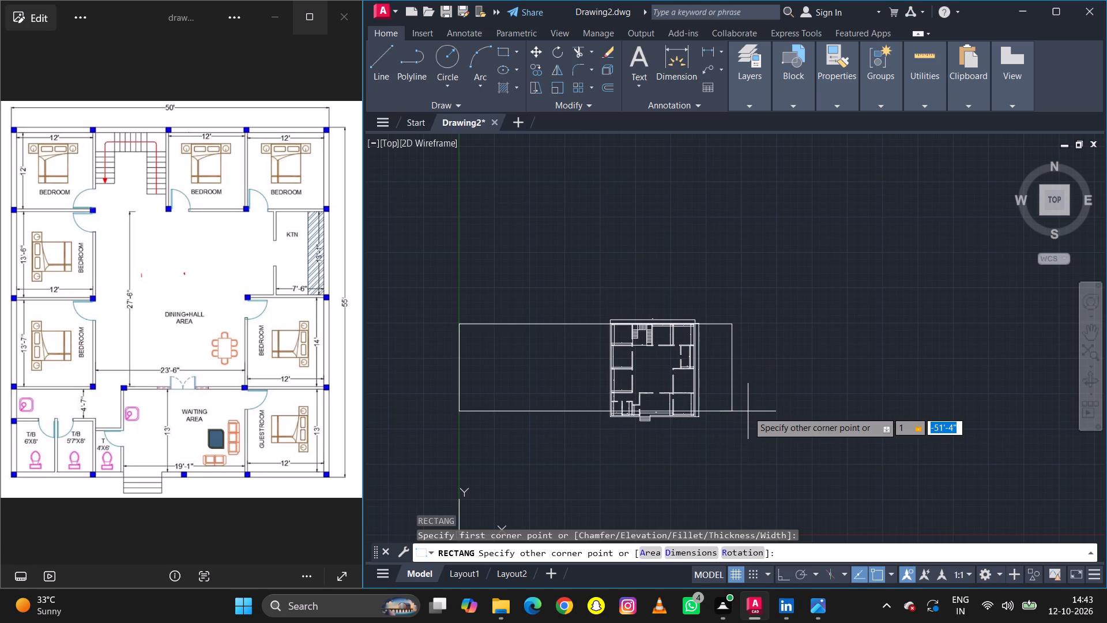
key("3")
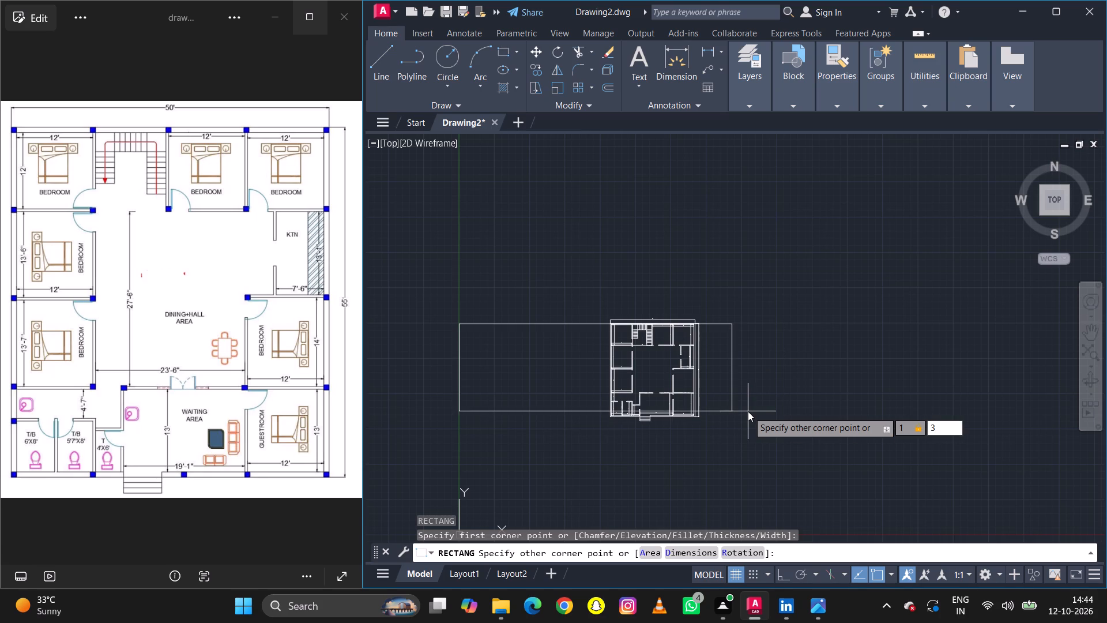
key("apostrophe")
key("space")
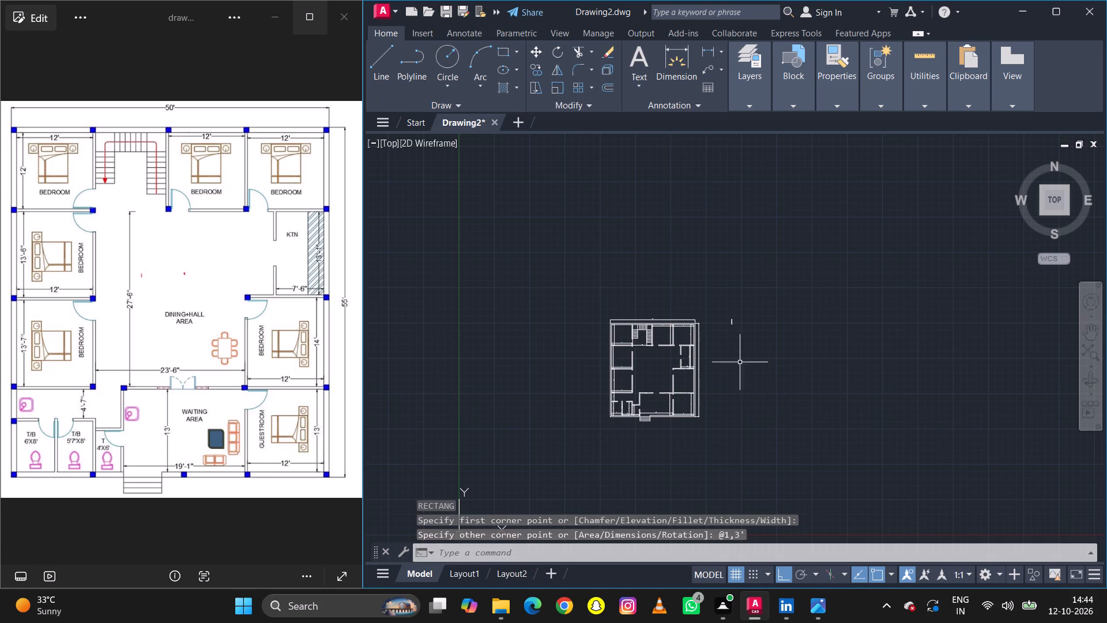
Draw the door swing as a 90° arc starting at the leaf's lower-west corner and centred on its upper-west corner.
scroll(729, 331, "up", 6)
scroll(740, 230, "up", 1)
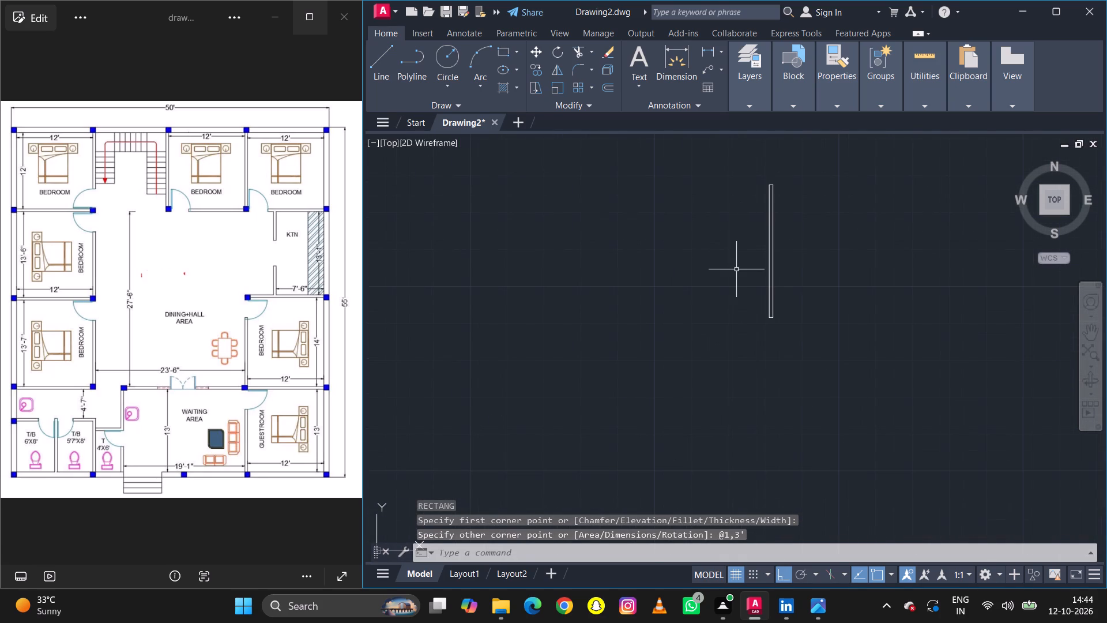
left_click(478, 71)
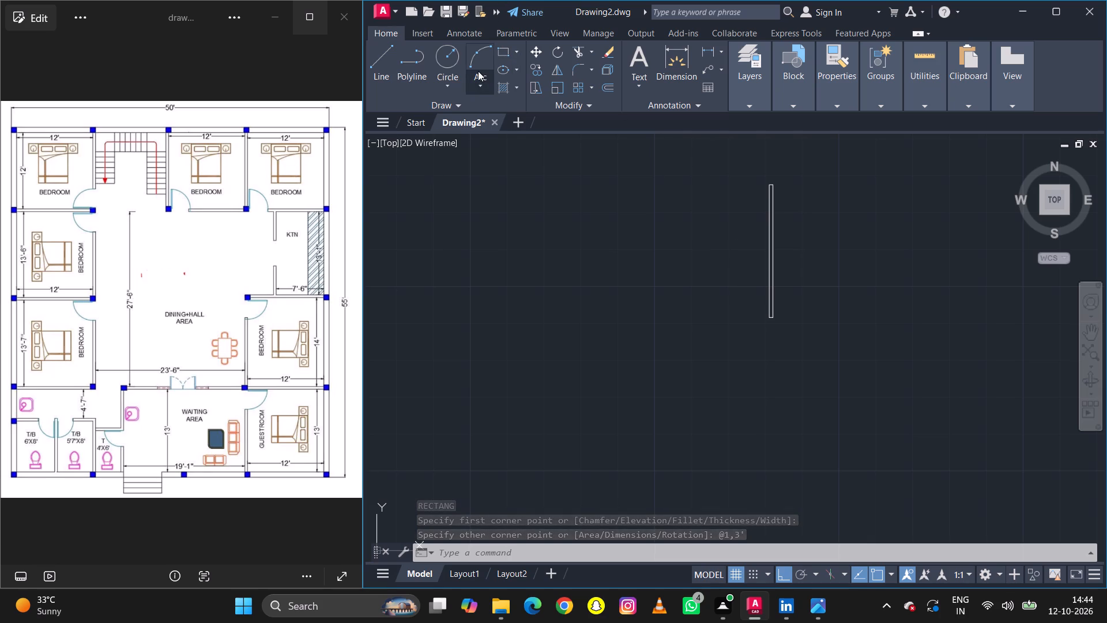
left_click(528, 179)
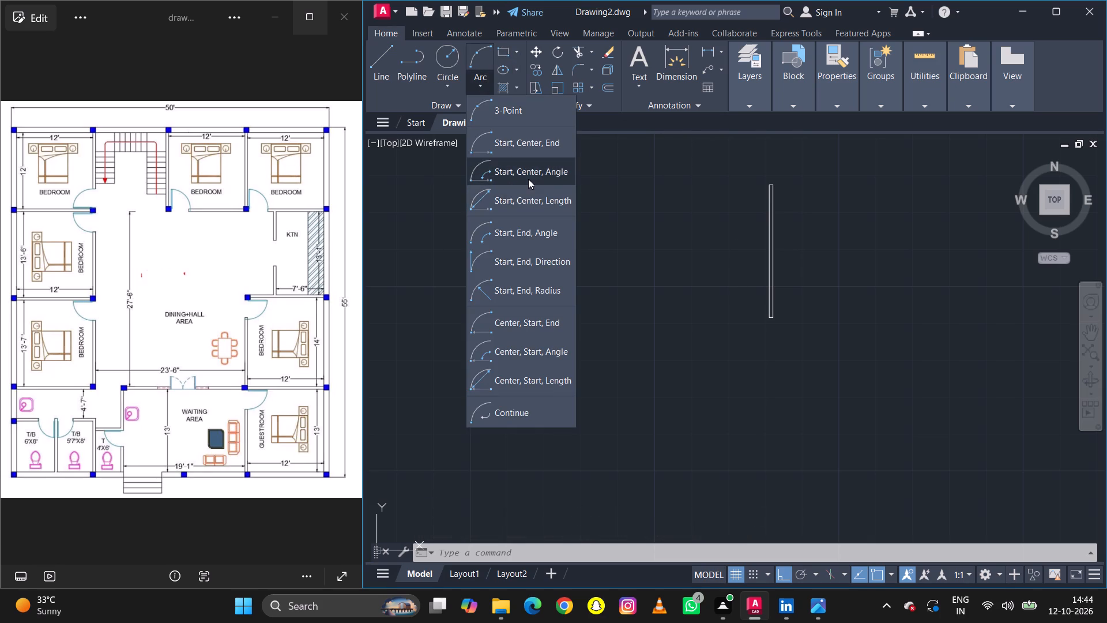
left_click(769, 317)
left_click(768, 182)
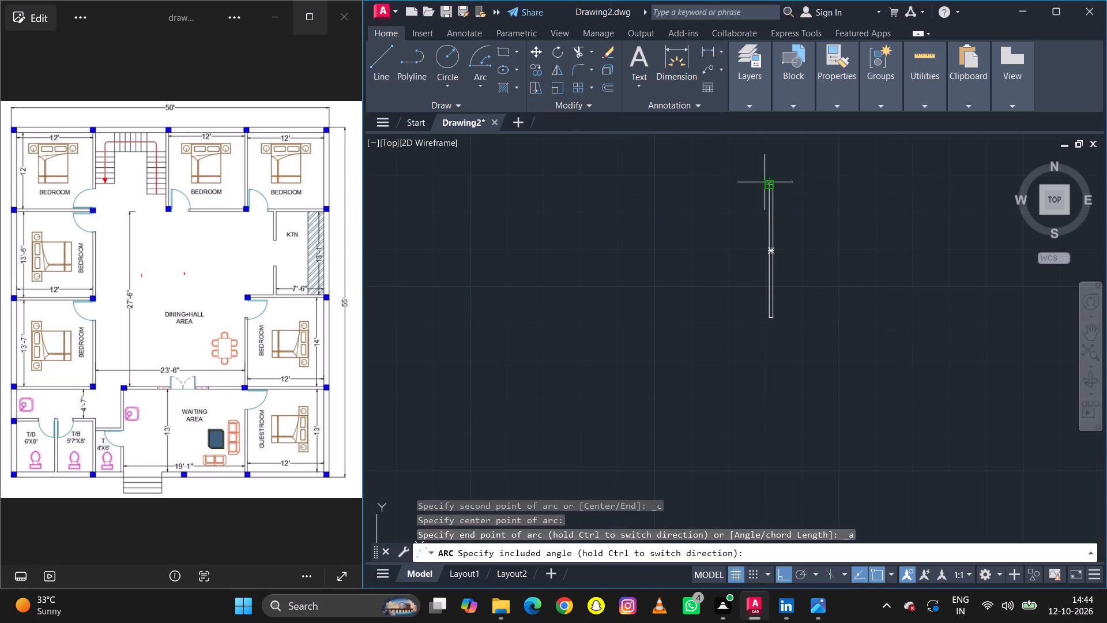
type("90")
key("Return")
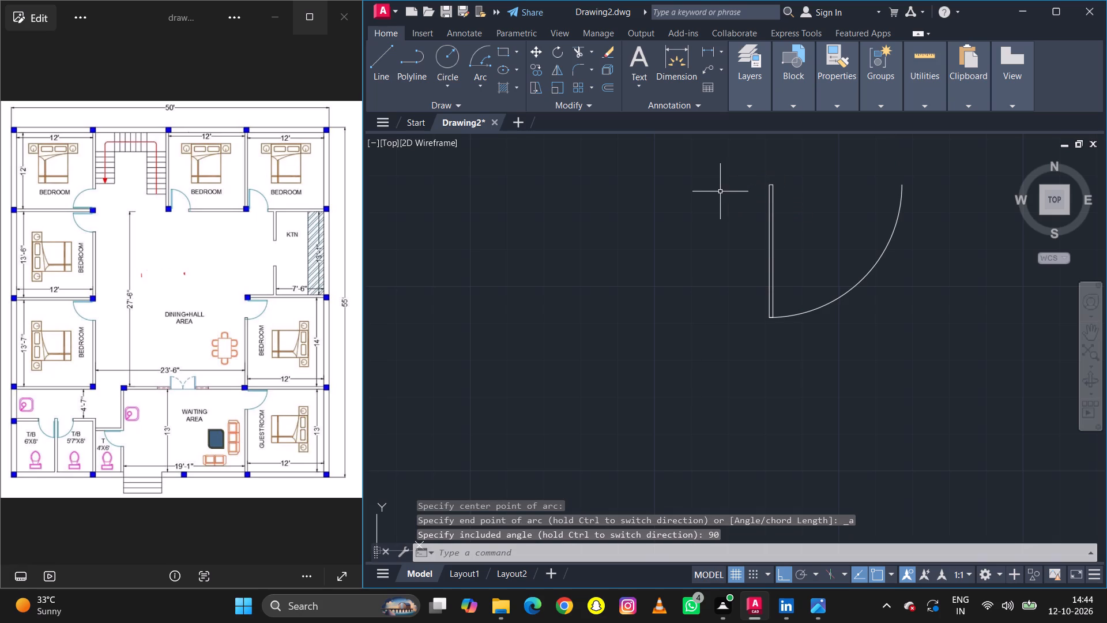
Set the colour of the door leaf and its swing arc to Blue.
left_click_drag(888, 347, 805, 319)
left_click(690, 229)
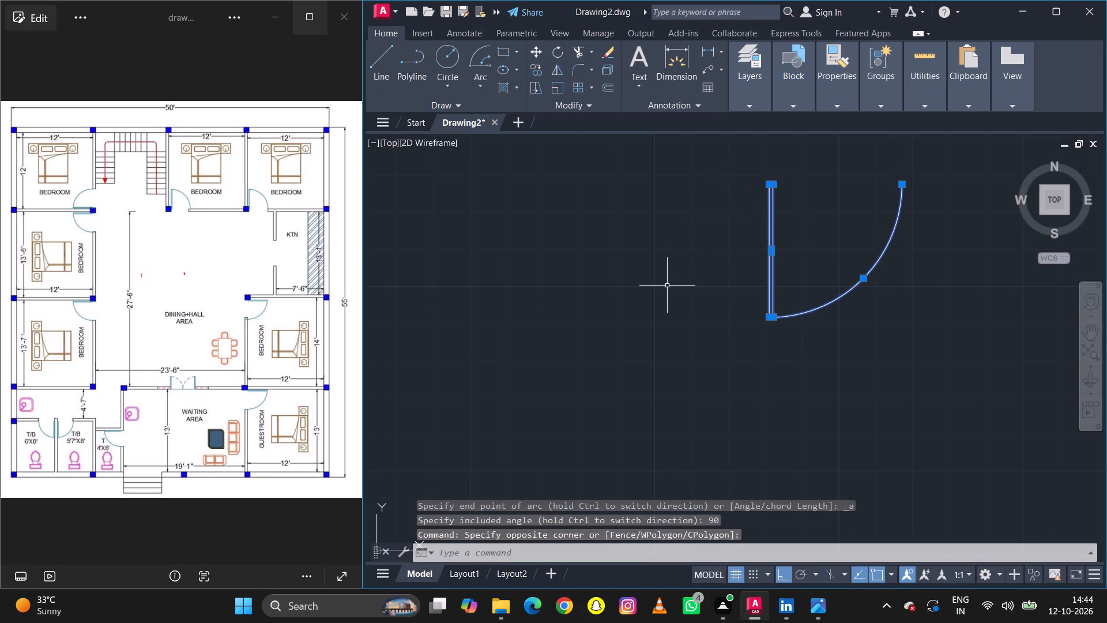
key("ctrl+1")
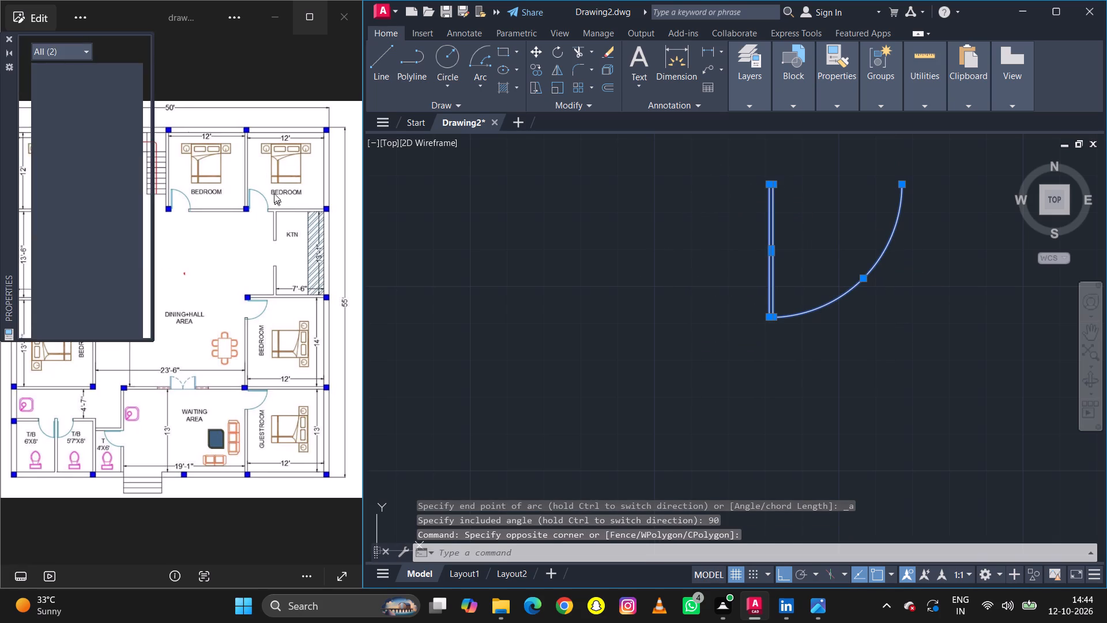
double_click(107, 89)
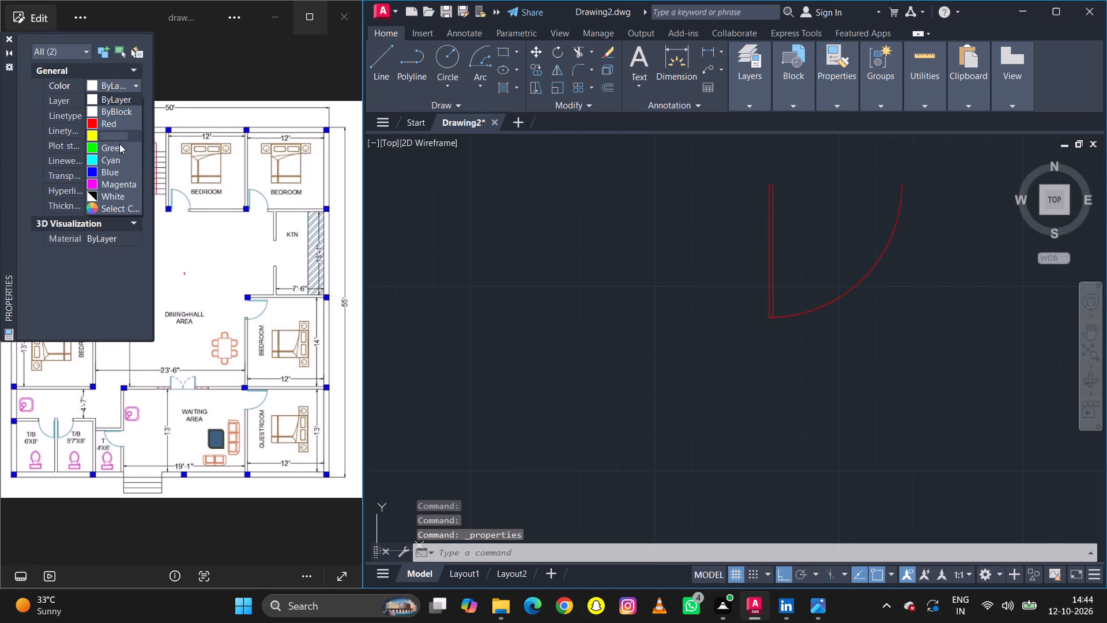
left_click(125, 178)
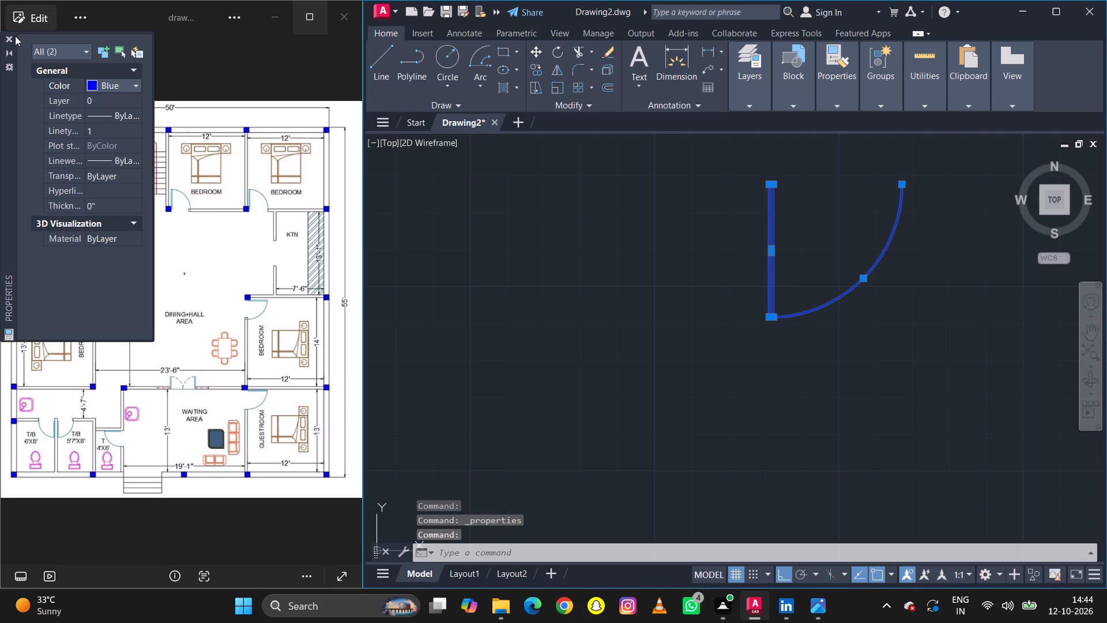
left_click(10, 39)
scroll(520, 270, "down", 1)
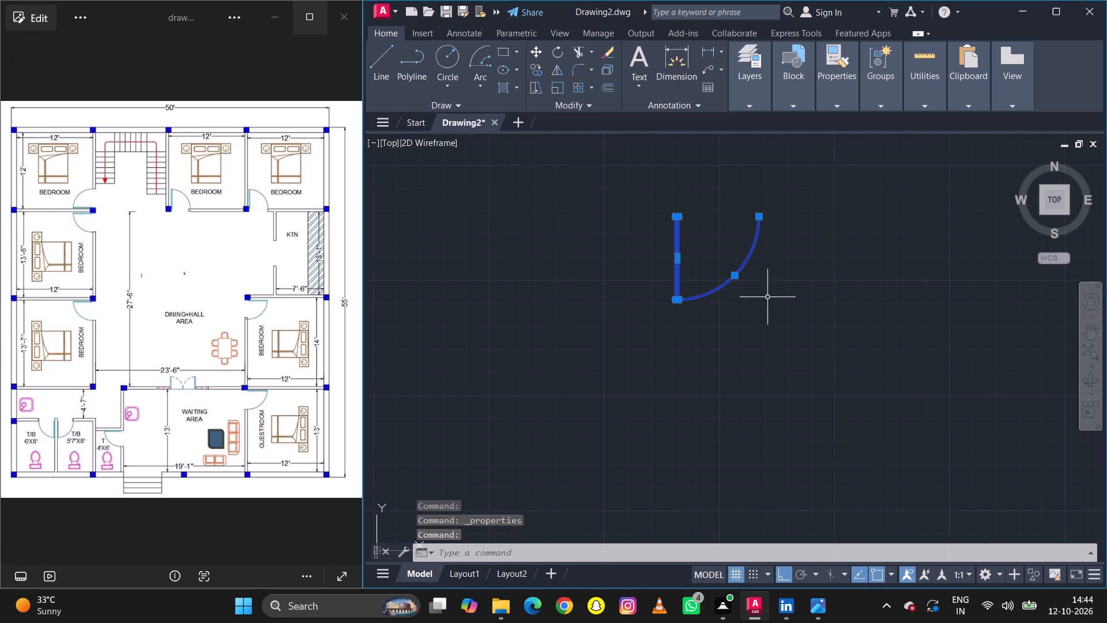
key("Escape")
Mirror the door leaf and swing arc across a horizontal line, erasing the source objects.
left_click_drag(774, 308, 841, 256)
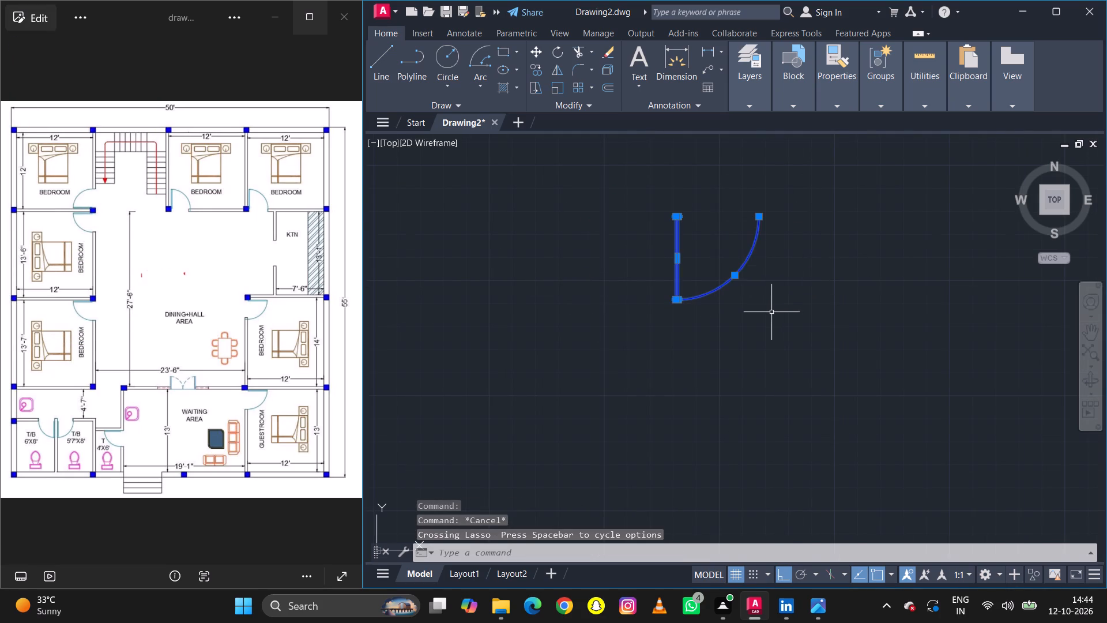
scroll(771, 313, "down", 1)
scroll(735, 254, "up", 1)
scroll(735, 277, "down", 3)
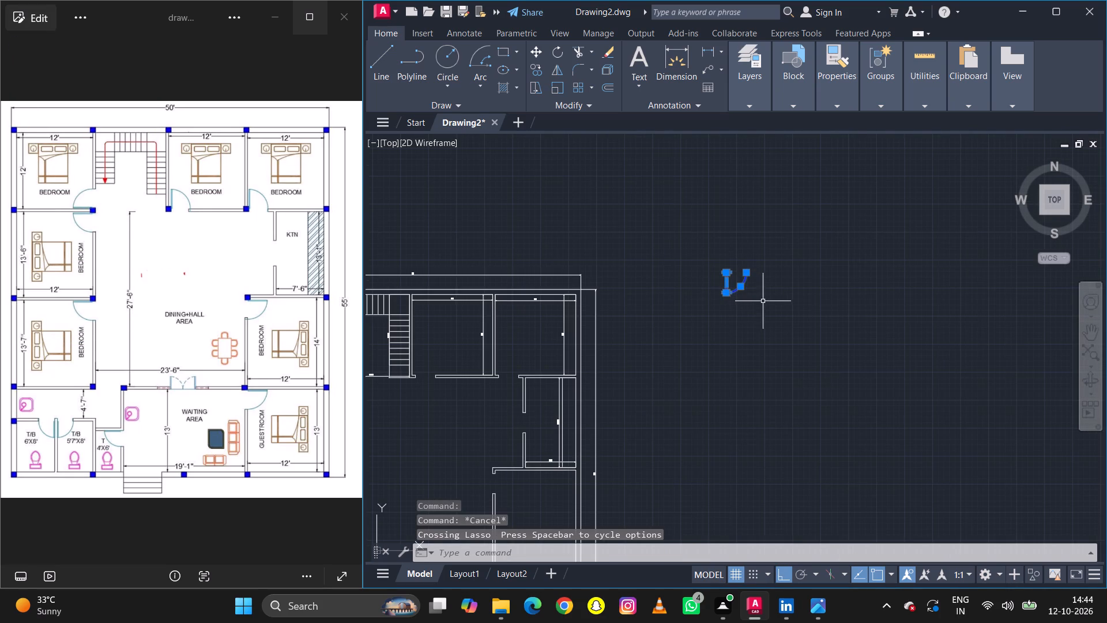
scroll(763, 303, "down", 1)
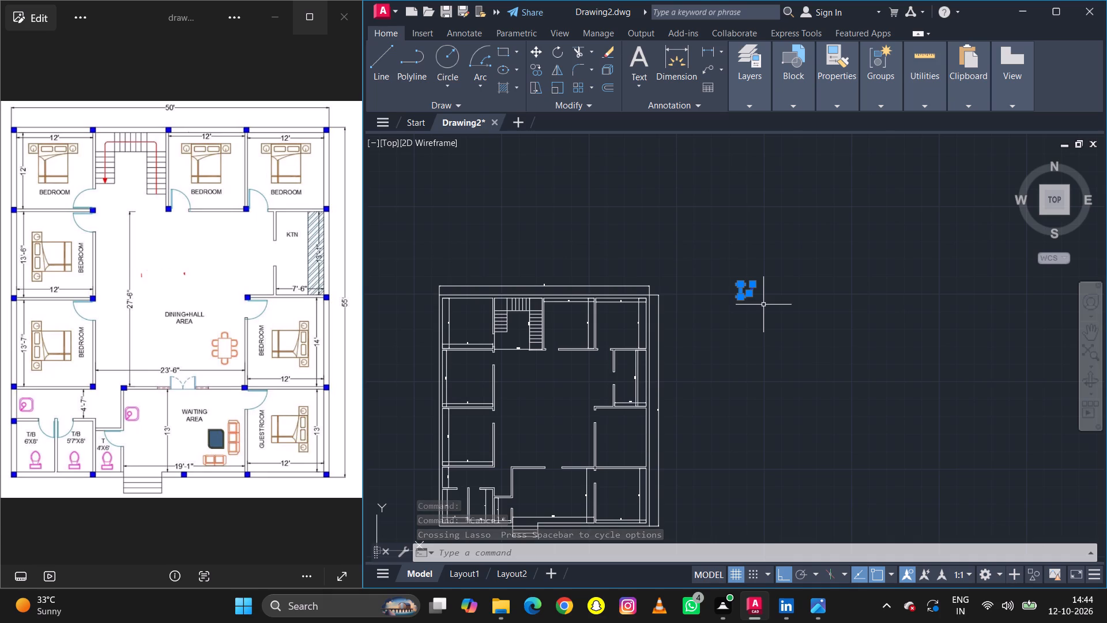
key("r")
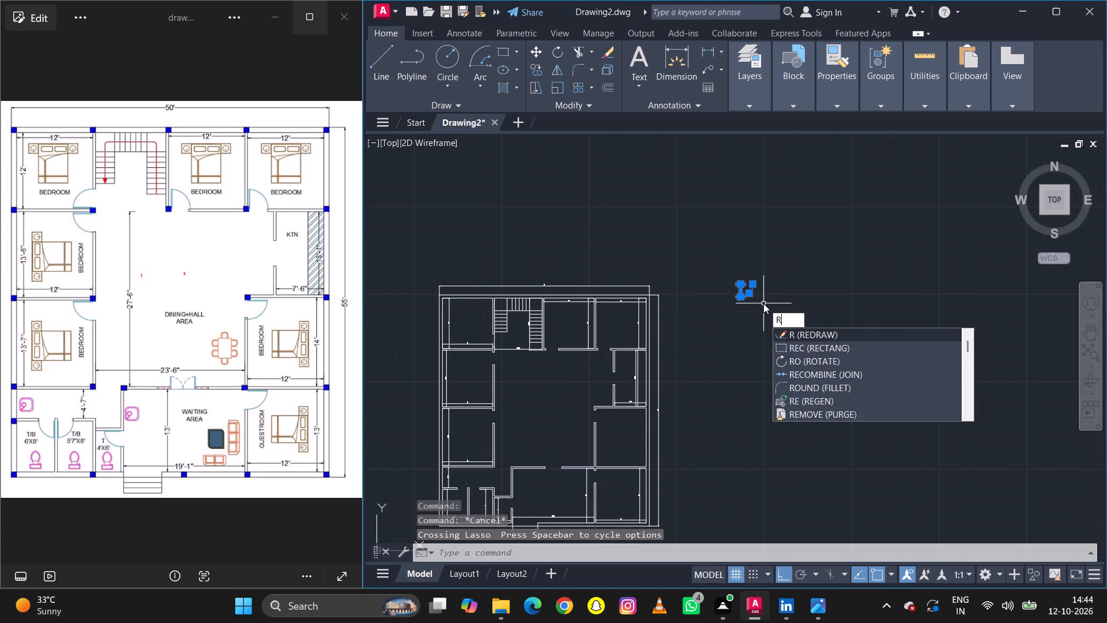
key("BackSpace")
type(",o")
key("BackSpace")
key("BackSpace")
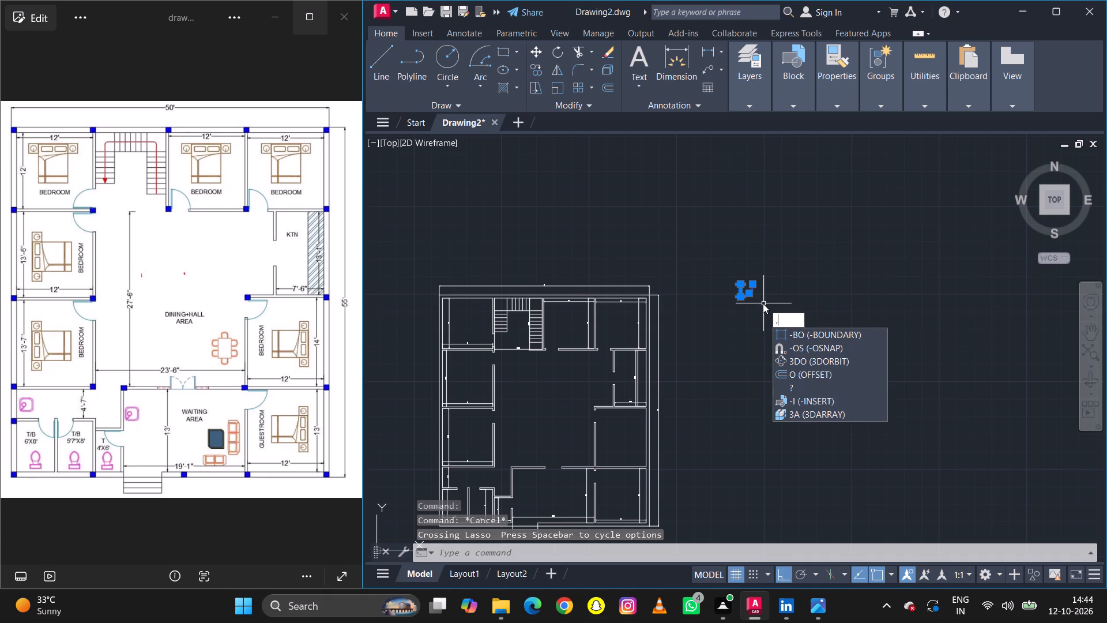
type("mi")
key("space")
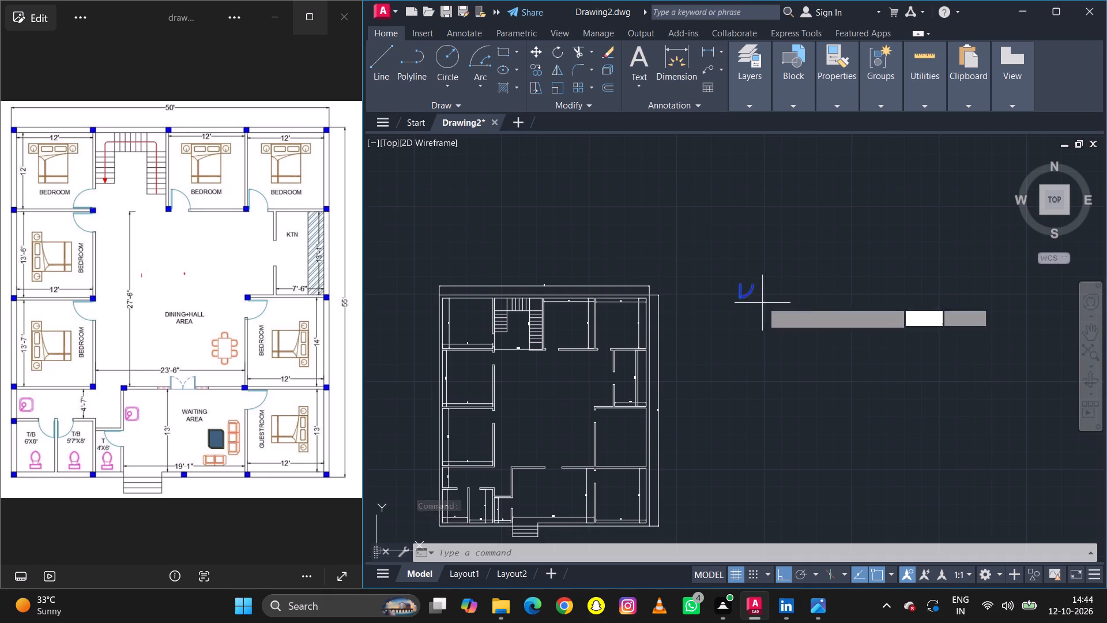
scroll(751, 280, "up", 1)
left_click(771, 278)
left_click(698, 280)
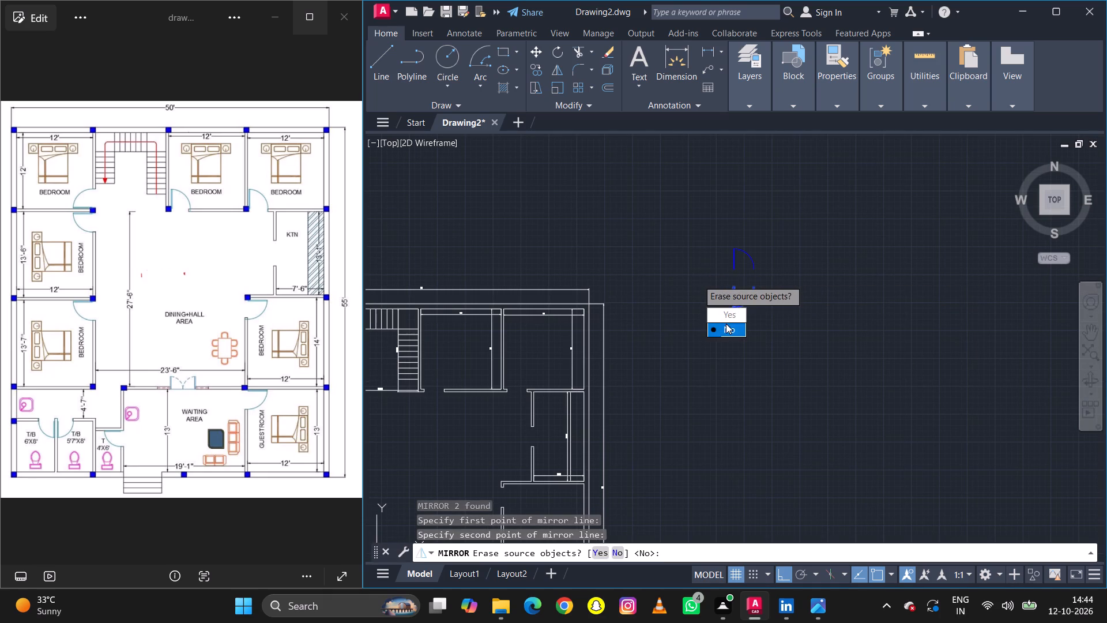
left_click_drag(733, 317, 698, 280)
Copy the door by its hinge corner to the west jamb of the opening in the bedroom just east of the staircase.
scroll(733, 276, "up", 3)
left_click(826, 280)
left_click(717, 159)
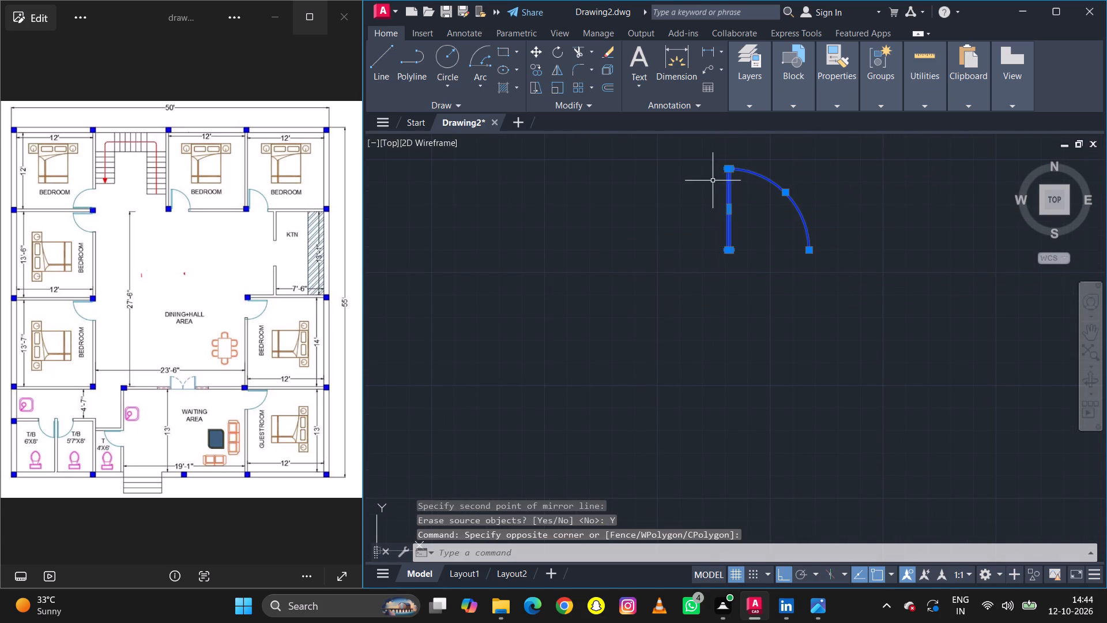
key("m")
key("BackSpace")
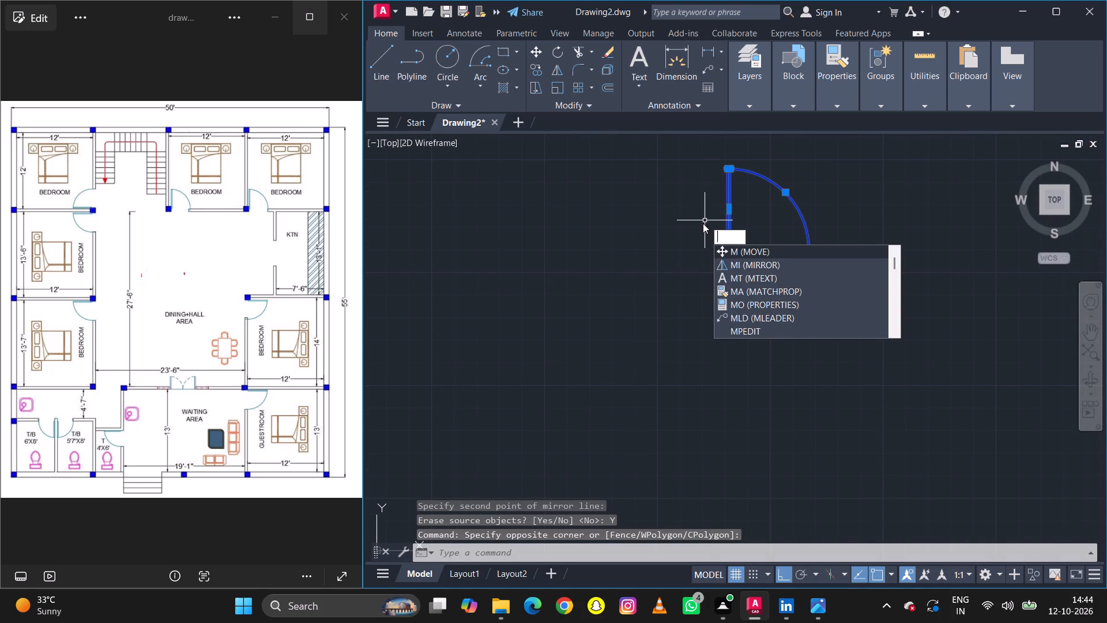
type("co")
key("space")
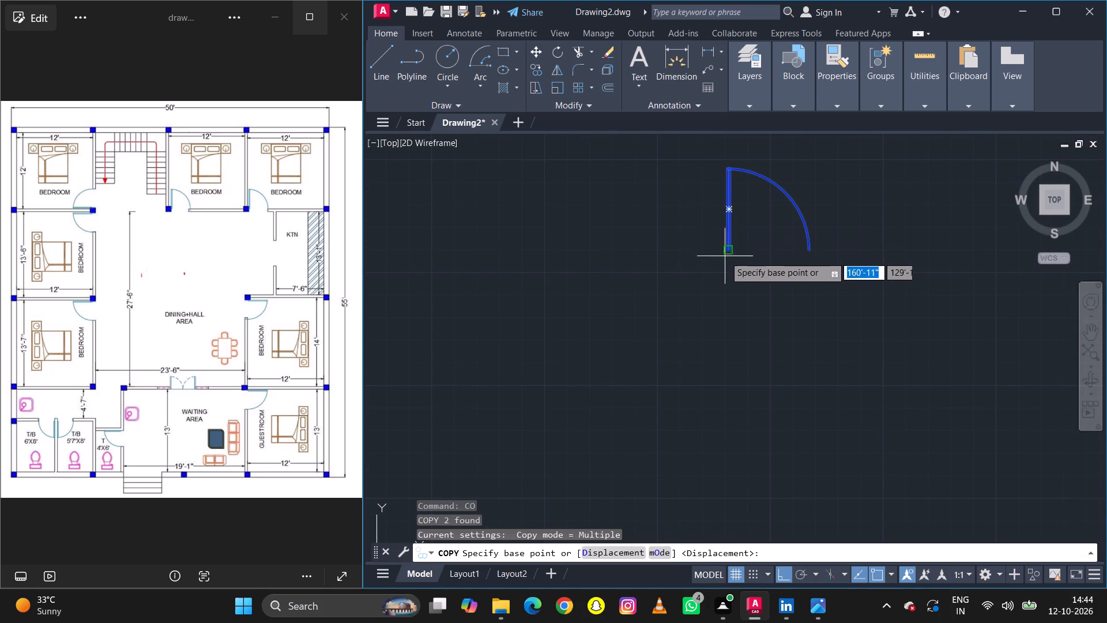
scroll(725, 258, "up", 2)
left_click(727, 238)
scroll(716, 269, "down", 4)
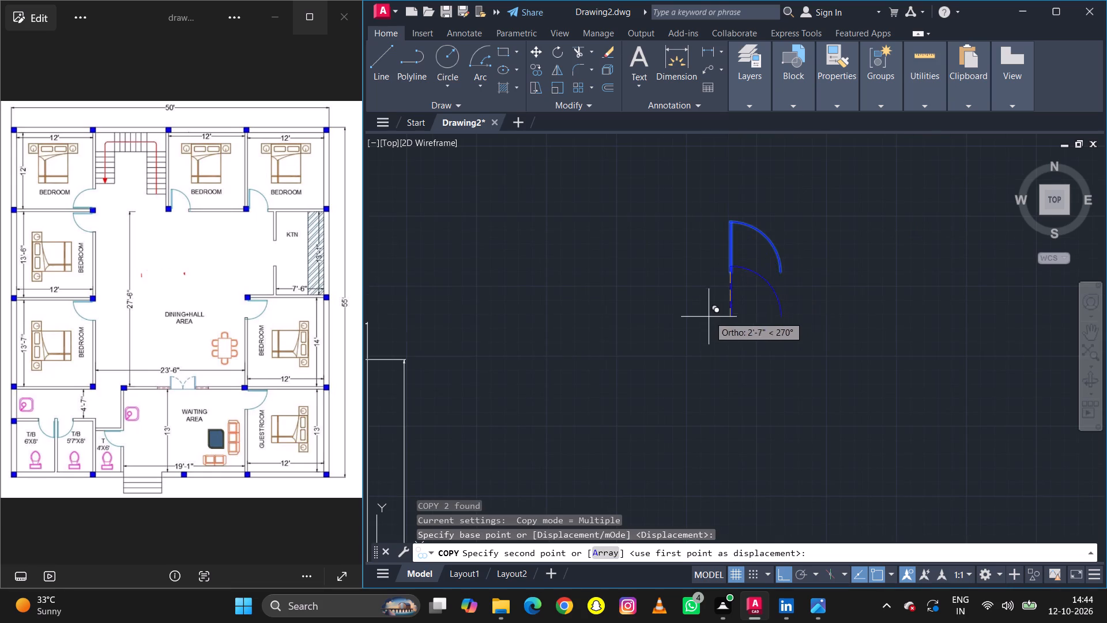
scroll(730, 311, "down", 2)
scroll(730, 311, "up", 1)
scroll(730, 311, "down", 2)
scroll(536, 378, "up", 1)
scroll(535, 378, "down", 1)
scroll(534, 378, "up", 6)
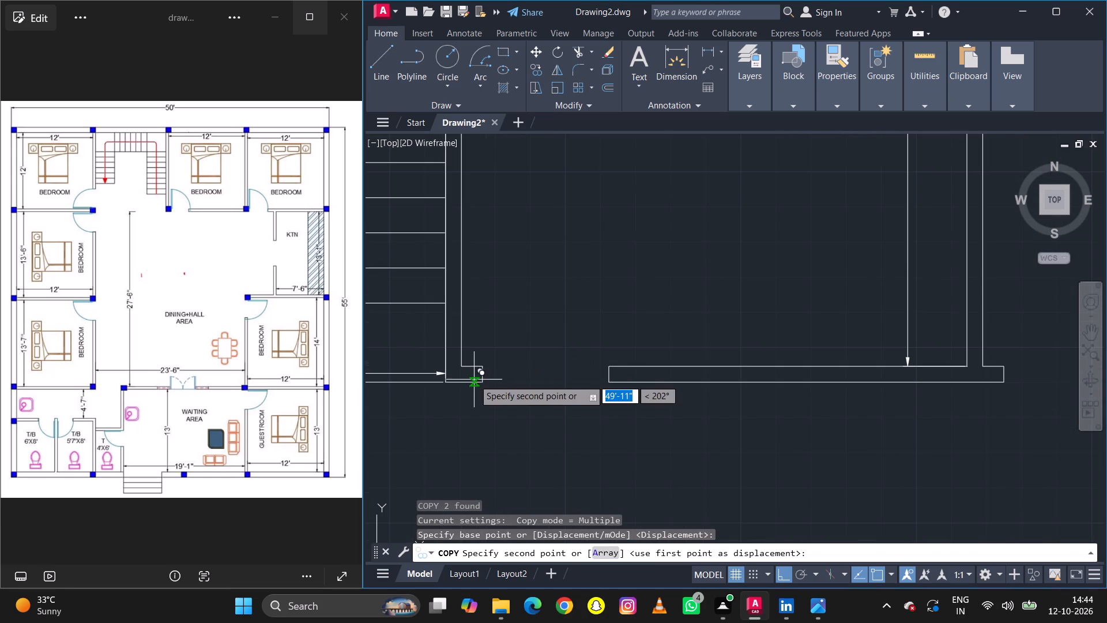
left_click(481, 372)
Place another copy of the door at the west jamb of the northeast bedroom's opening.
scroll(453, 356, "down", 1)
scroll(453, 356, "up", 1)
scroll(453, 356, "down", 2)
scroll(594, 356, "down", 1)
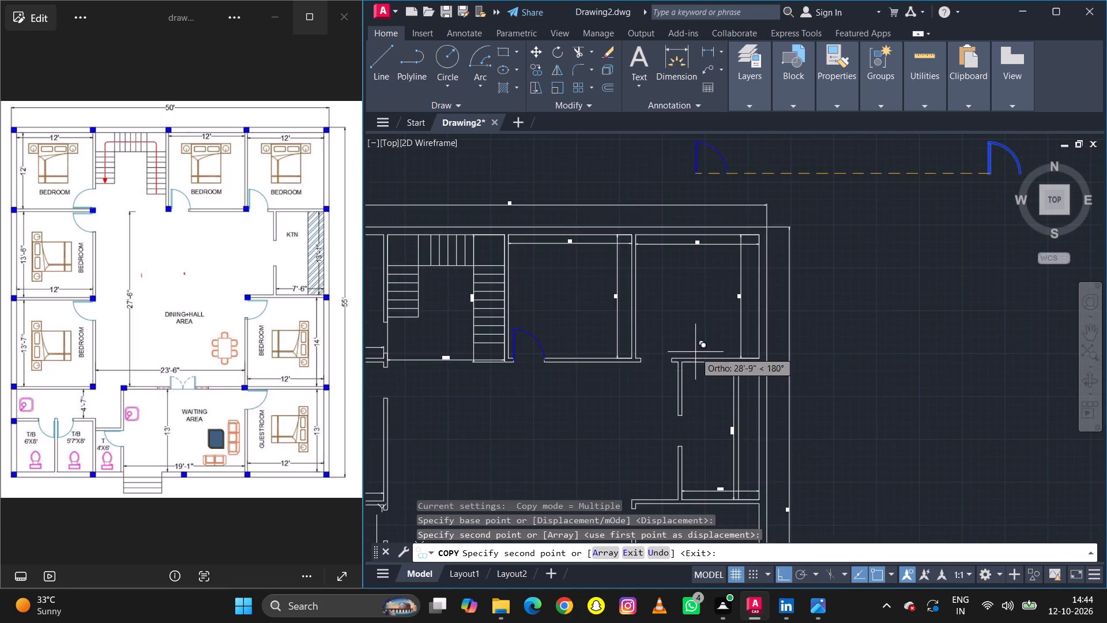
scroll(677, 356, "up", 3)
left_click(603, 364)
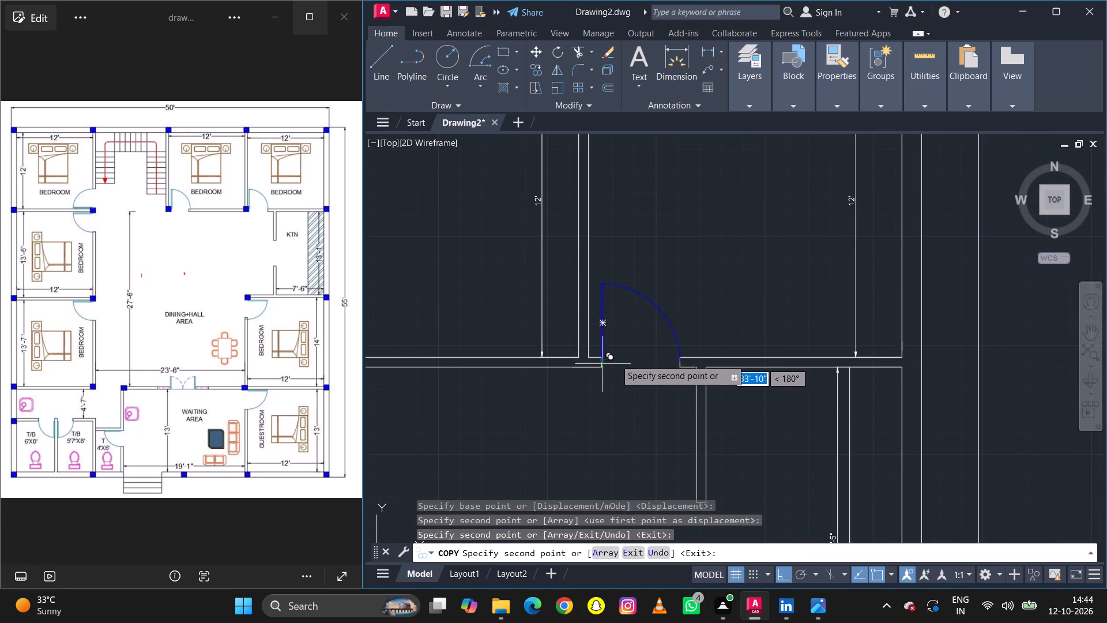
scroll(744, 310, "down", 3)
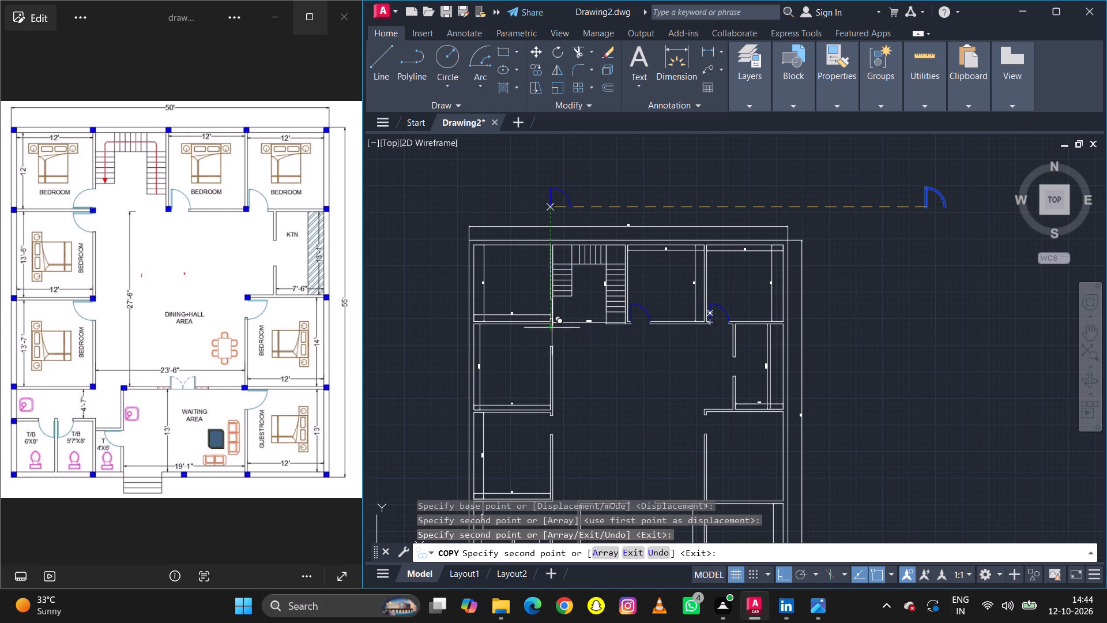
scroll(624, 303, "down", 2)
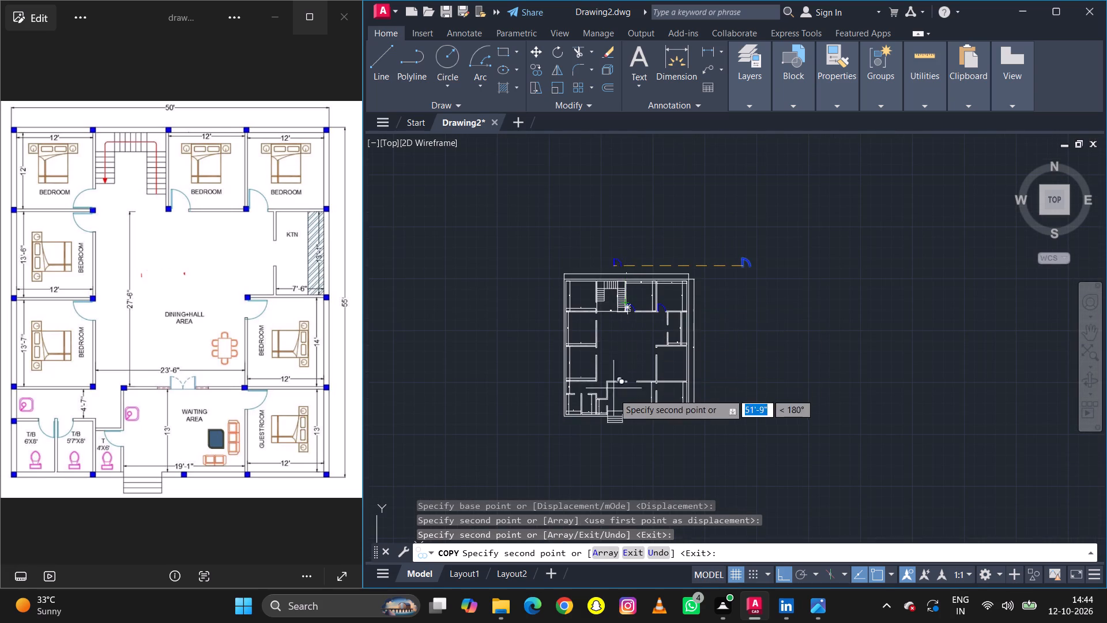
Rotate the spare door outside the plan 90° counterclockwise so its leaf lies horizontal.
scroll(620, 395, "up", 1)
scroll(620, 395, "down", 1)
scroll(620, 395, "up", 1)
scroll(674, 390, "up", 2)
scroll(626, 322, "down", 2)
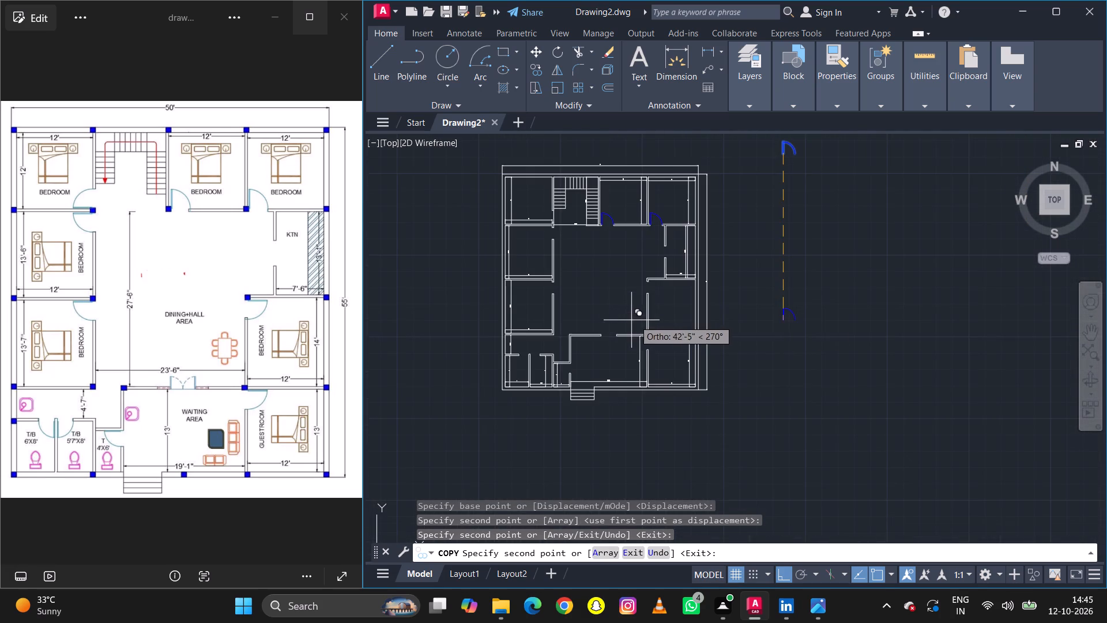
scroll(575, 327, "down", 2)
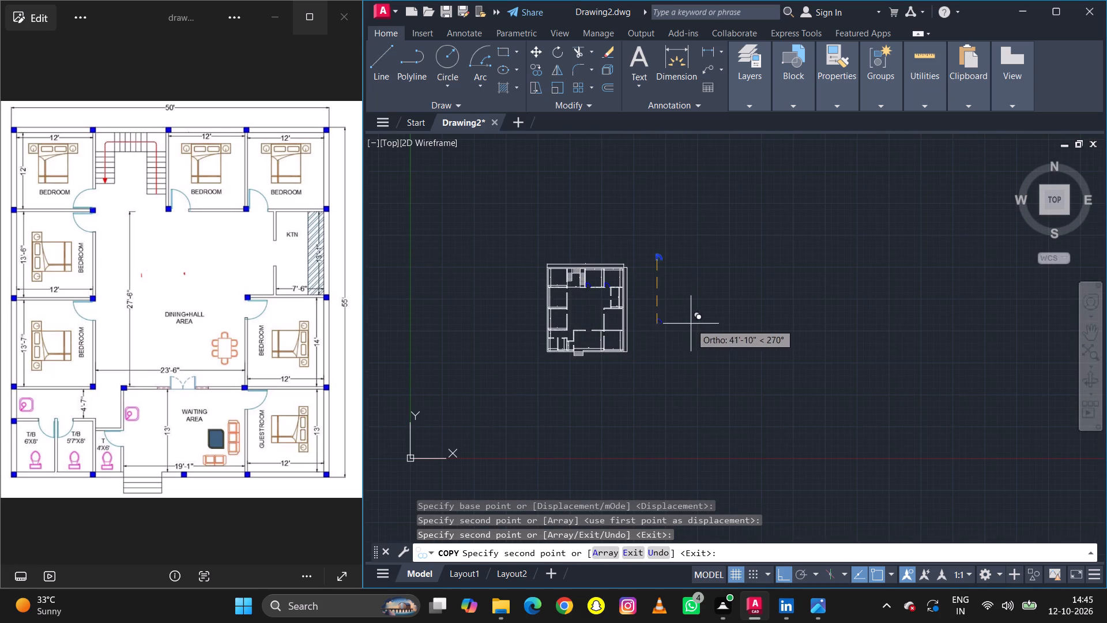
scroll(679, 288, "up", 2)
key("Escape")
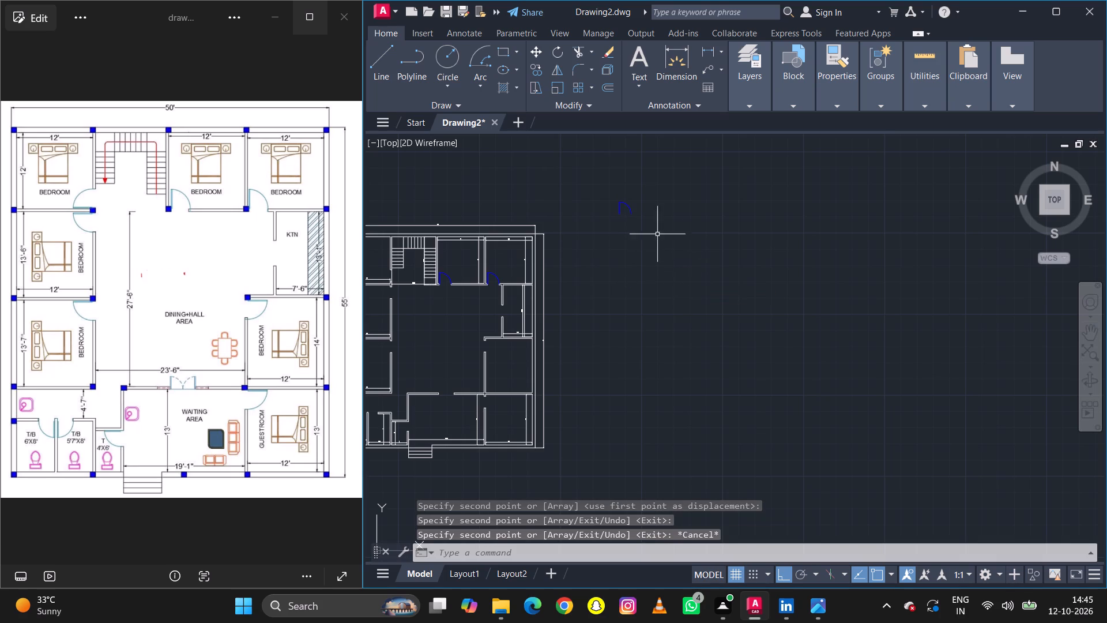
scroll(627, 170, "up", 2)
scroll(600, 246, "up", 1)
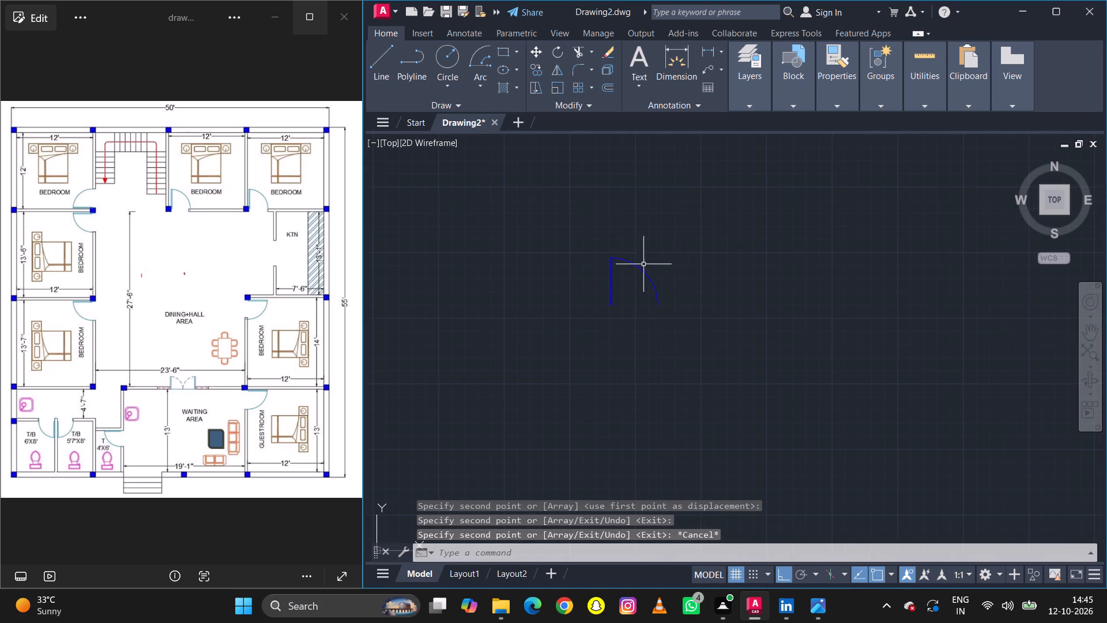
left_click_drag(678, 311, 708, 262)
key("r")
key("o")
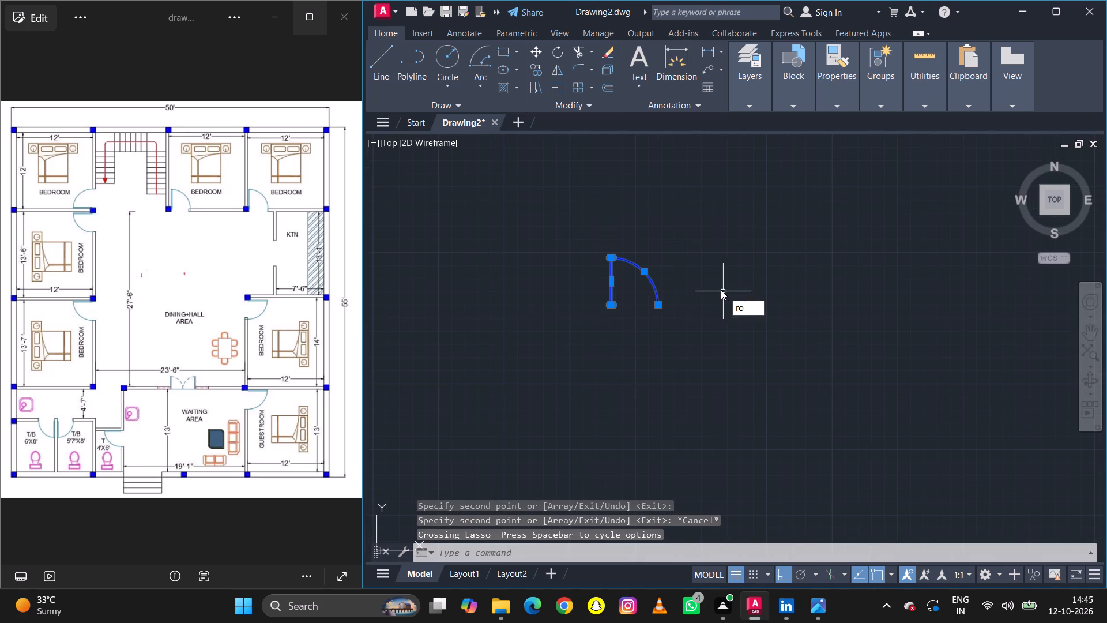
key("space")
left_click(688, 234)
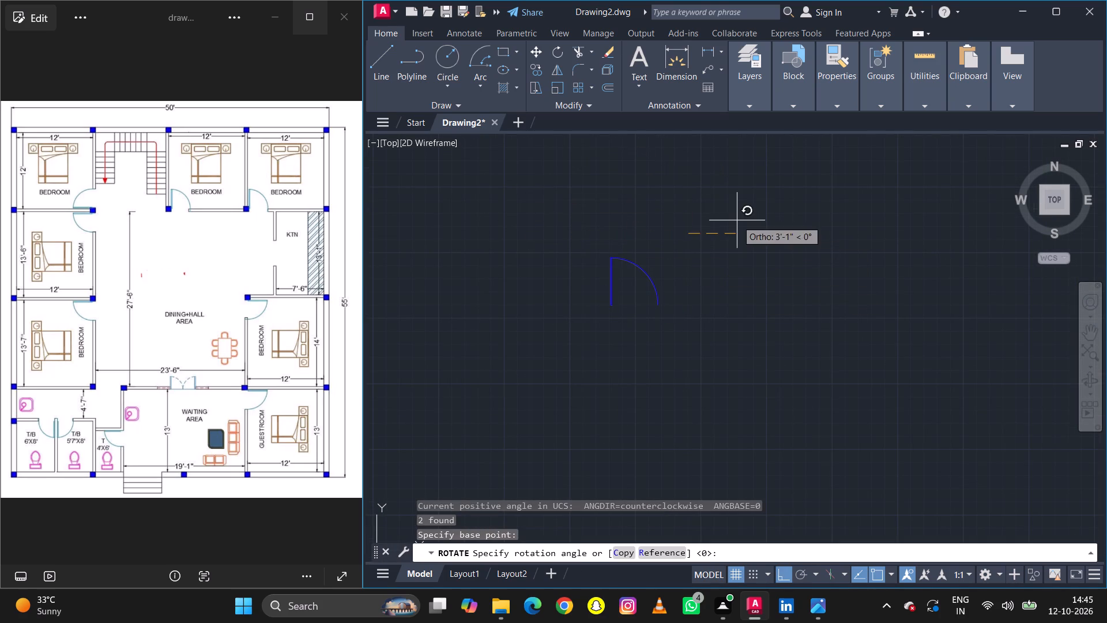
left_click(668, 201)
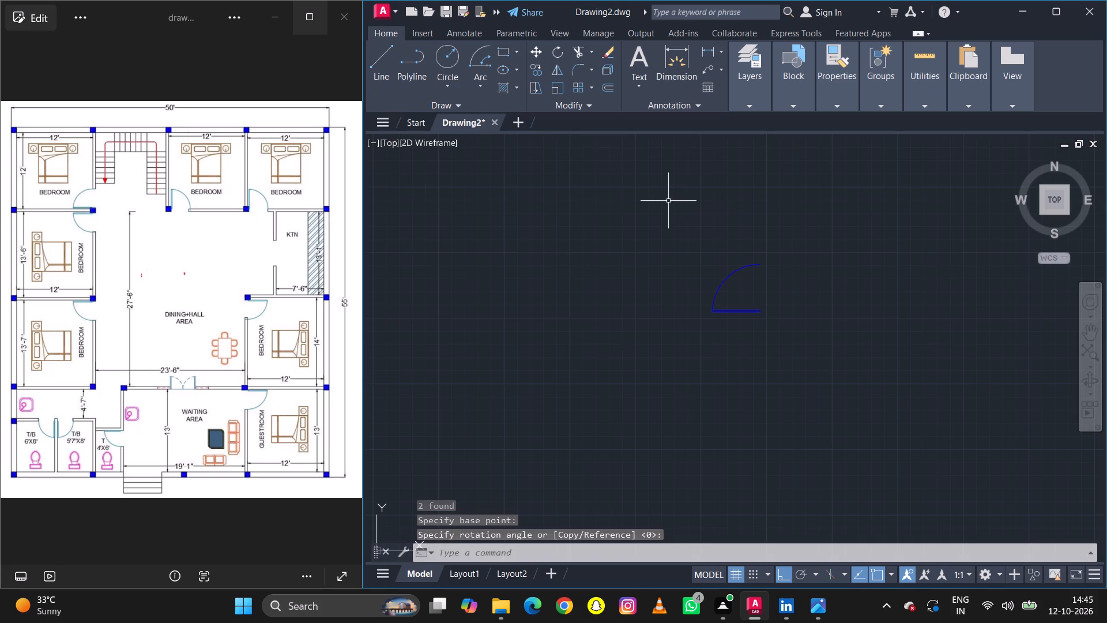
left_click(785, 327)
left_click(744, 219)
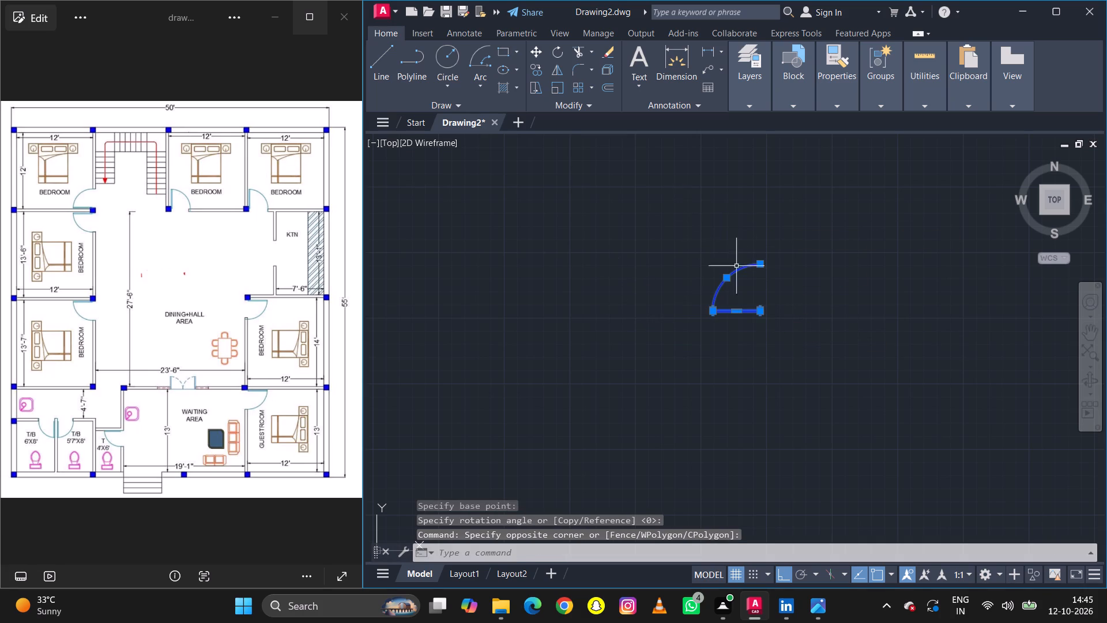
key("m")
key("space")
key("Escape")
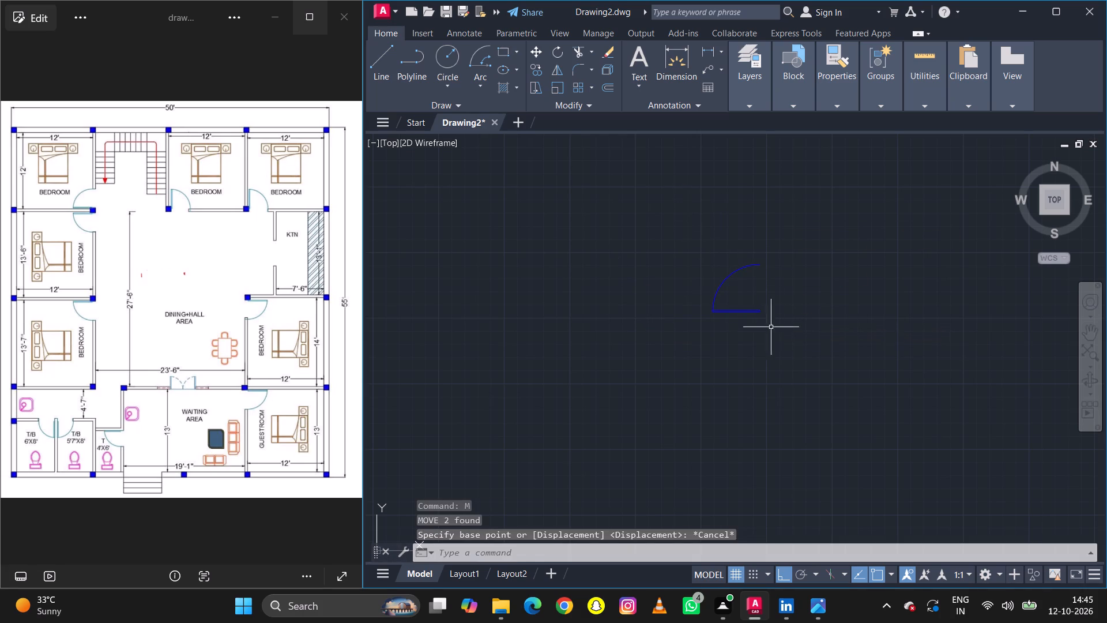
Copy the rotated door by its hinge corner to the south jamb of the northwest bedroom's opening.
left_click(783, 329)
left_click(685, 233)
type("co")
key("space")
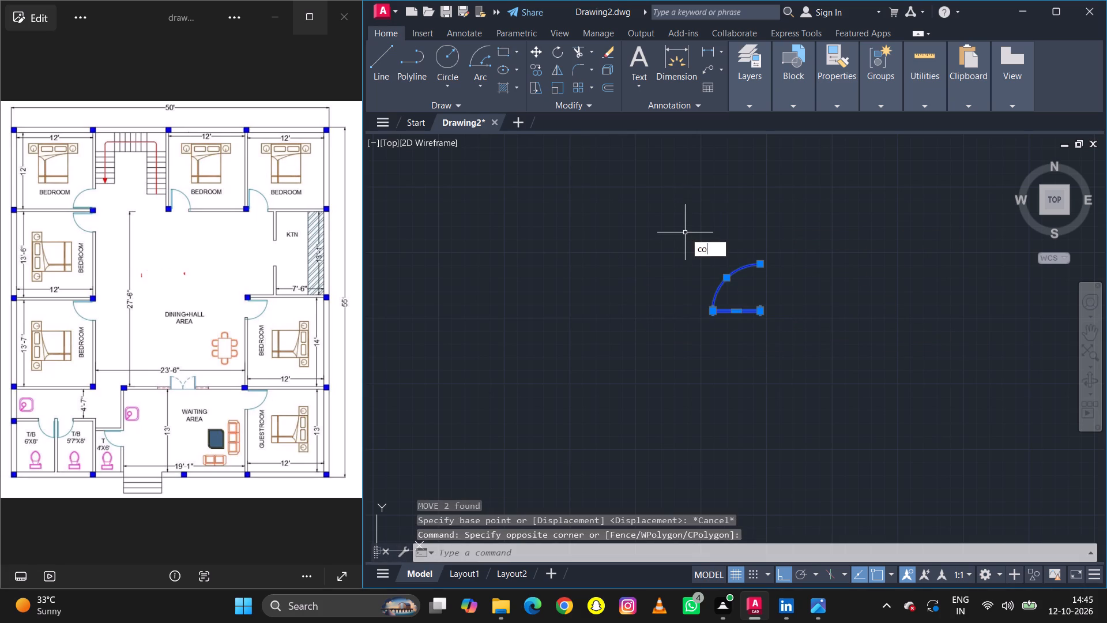
scroll(737, 303, "up", 3)
scroll(744, 311, "down", 1)
scroll(745, 314, "up", 1)
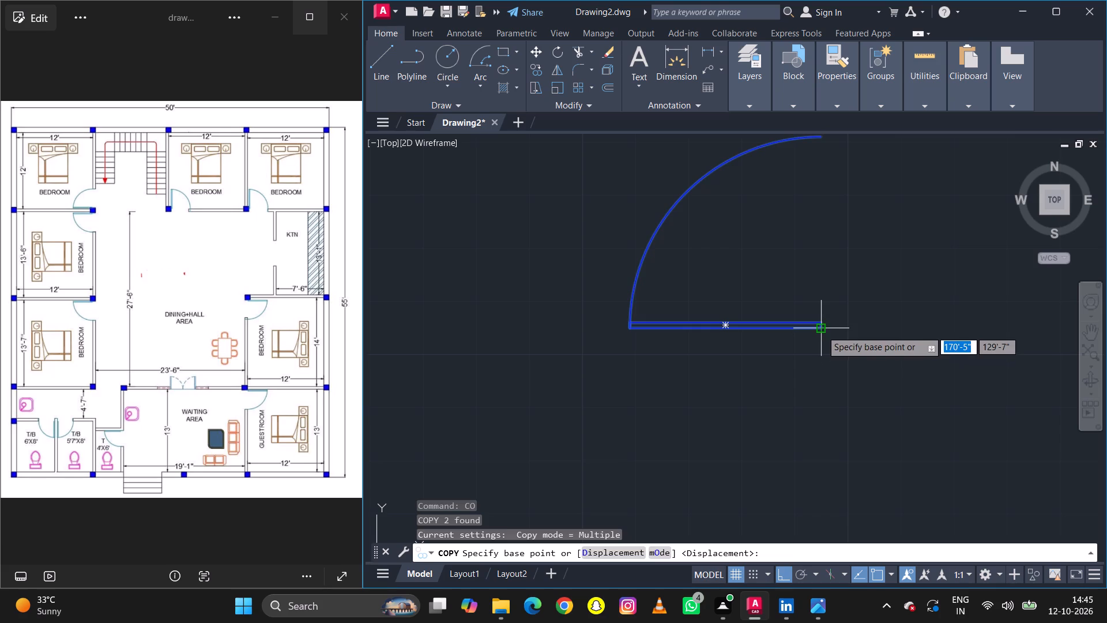
left_click(822, 331)
scroll(844, 256, "down", 5)
scroll(430, 355, "up", 2)
scroll(432, 357, "down", 1)
scroll(432, 358, "up", 1)
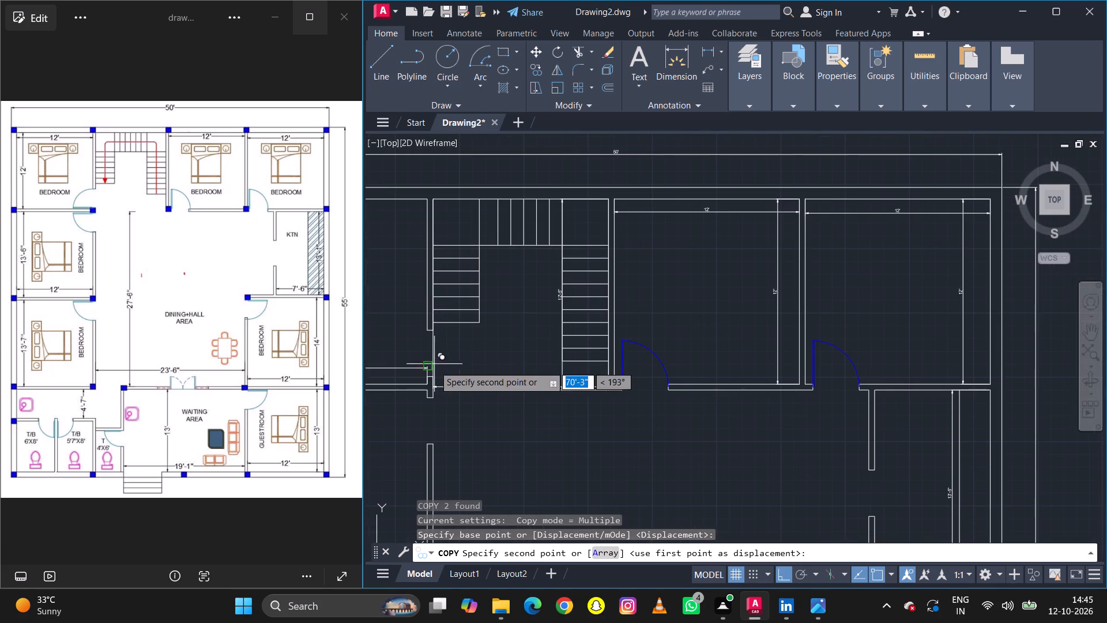
left_click(430, 379)
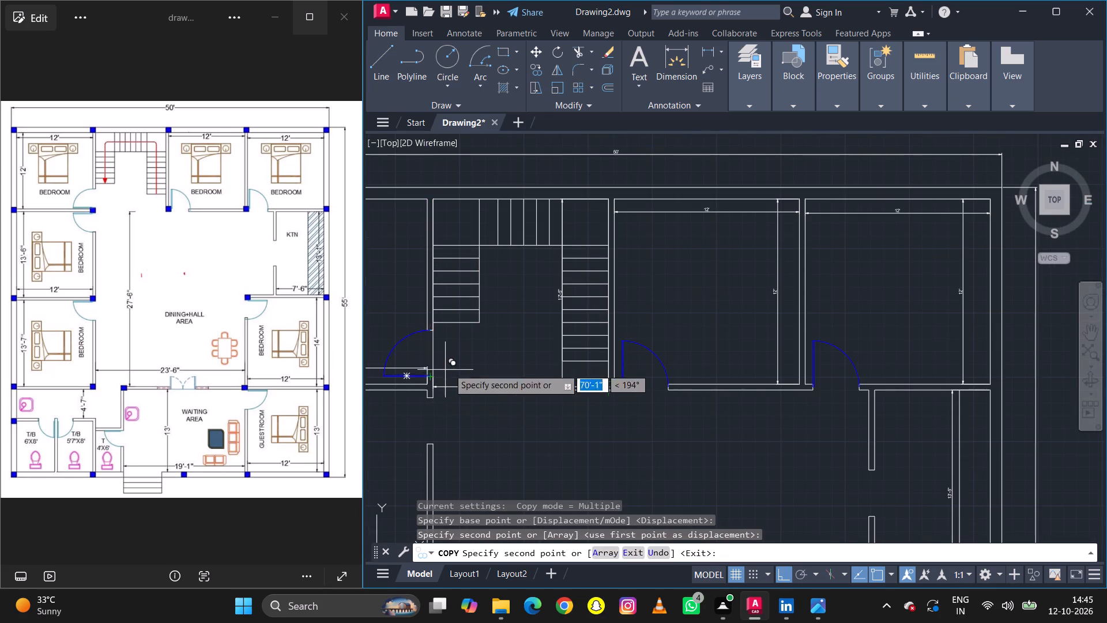
scroll(458, 366, "up", 2)
scroll(552, 322, "down", 2)
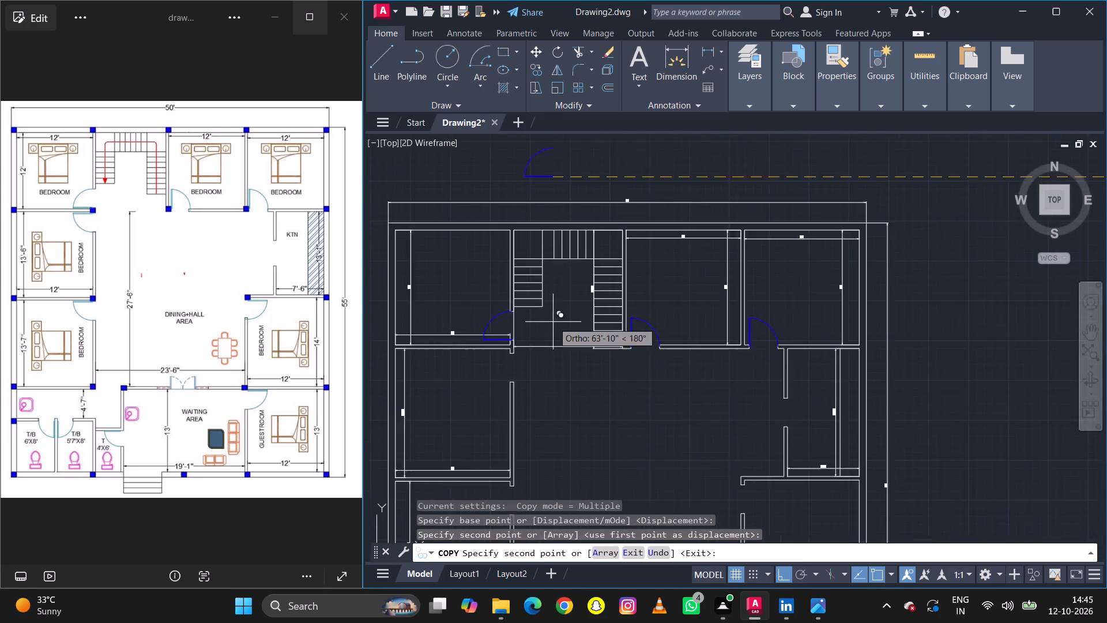
scroll(553, 322, "down", 2)
scroll(526, 372, "up", 2)
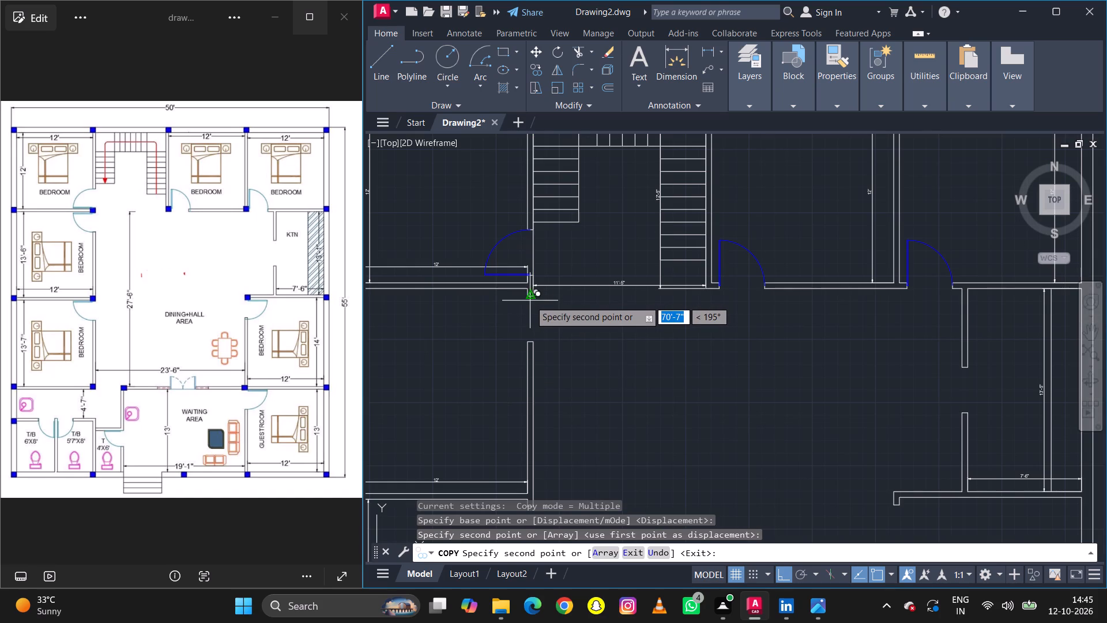
key("Escape")
Mirror the spare door outside the plan across a horizontal line, keeping the source objects.
scroll(523, 306, "down", 5)
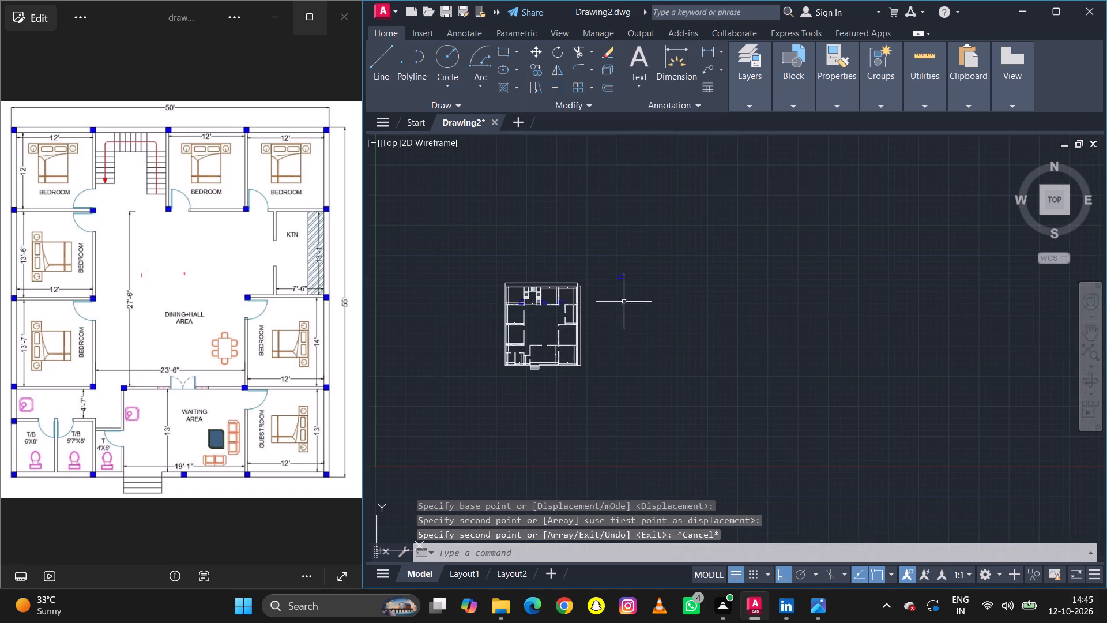
scroll(636, 285, "up", 3)
left_click_drag(627, 284, 571, 277)
left_click(488, 215)
type("mi")
key("space")
left_click(600, 294)
left_click(484, 295)
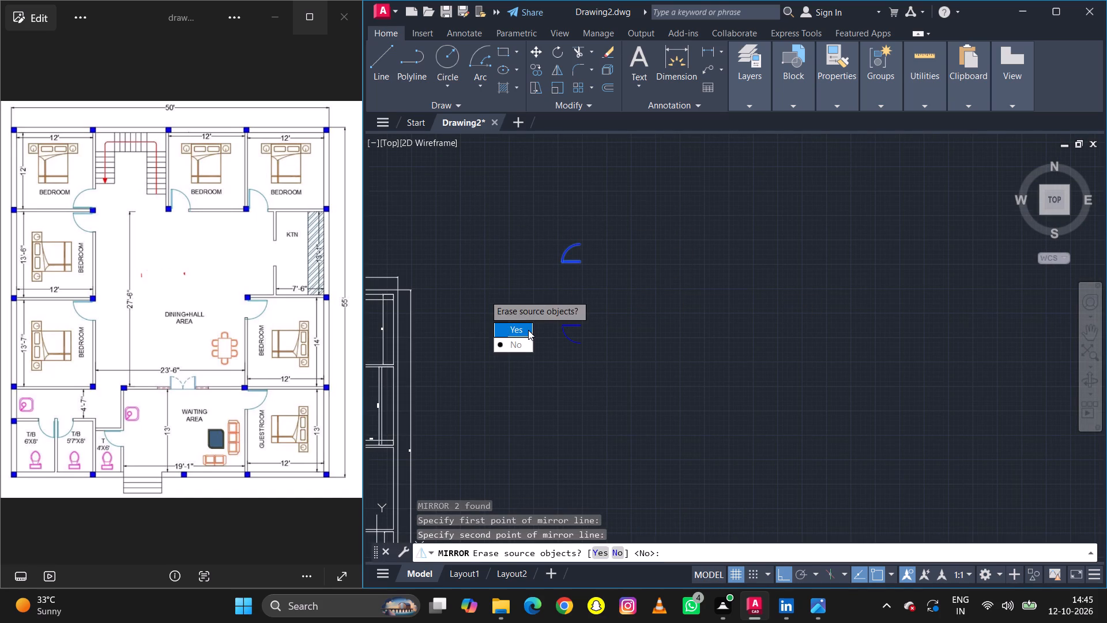
left_click_drag(521, 344, 484, 295)
Move the mirrored door by its hinge corner to the north jamb of the middle west bedroom's opening, with Ortho off.
left_click(603, 348)
left_click(551, 322)
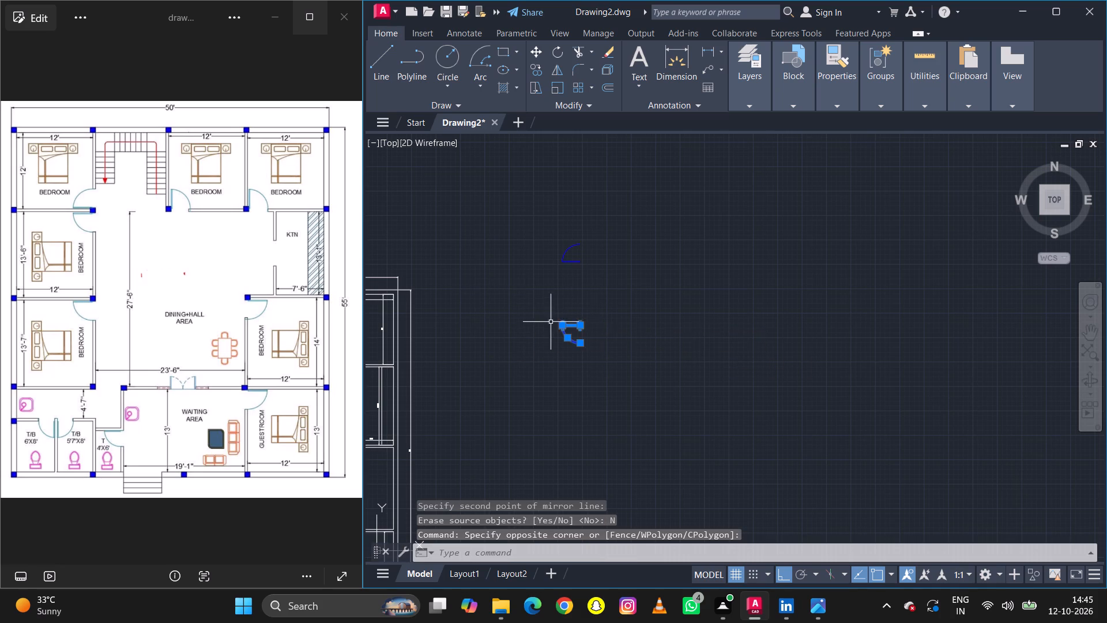
scroll(574, 322, "up", 3)
key("m")
key("space")
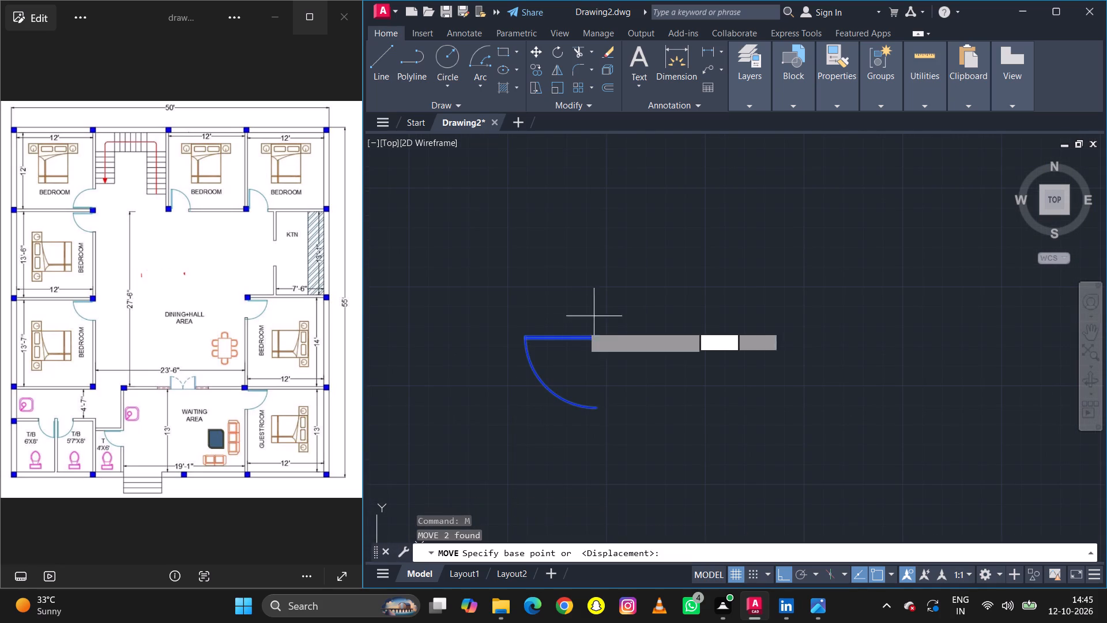
scroll(588, 335, "up", 3)
left_click(616, 338)
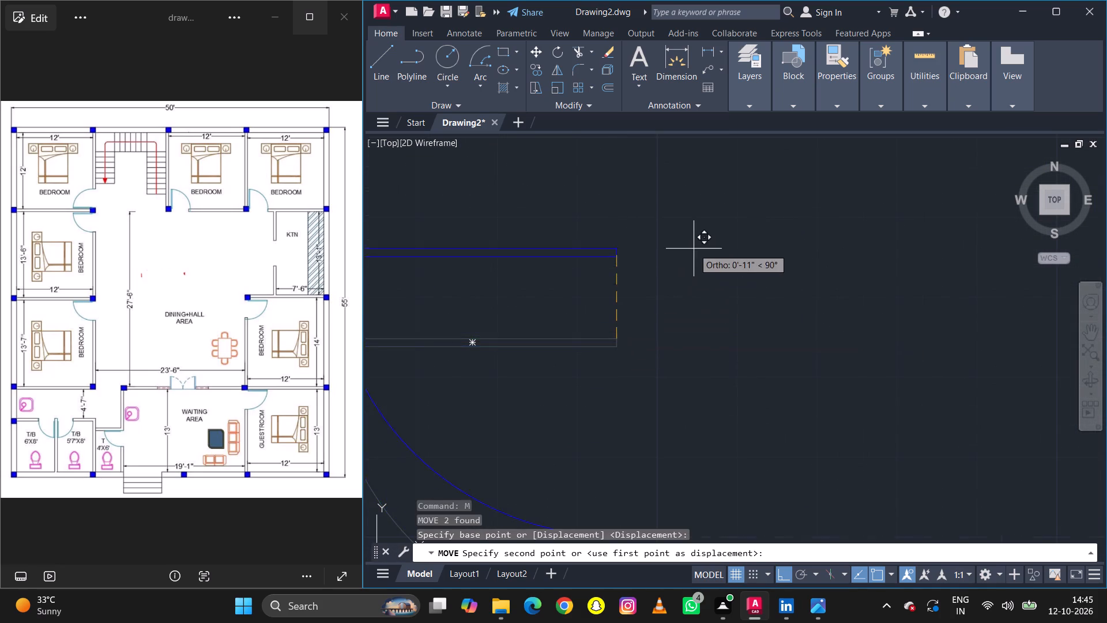
scroll(695, 247, "down", 5)
scroll(705, 249, "up", 1)
scroll(801, 265, "down", 3)
scroll(834, 265, "up", 1)
scroll(849, 261, "down", 1)
scroll(548, 303, "up", 3)
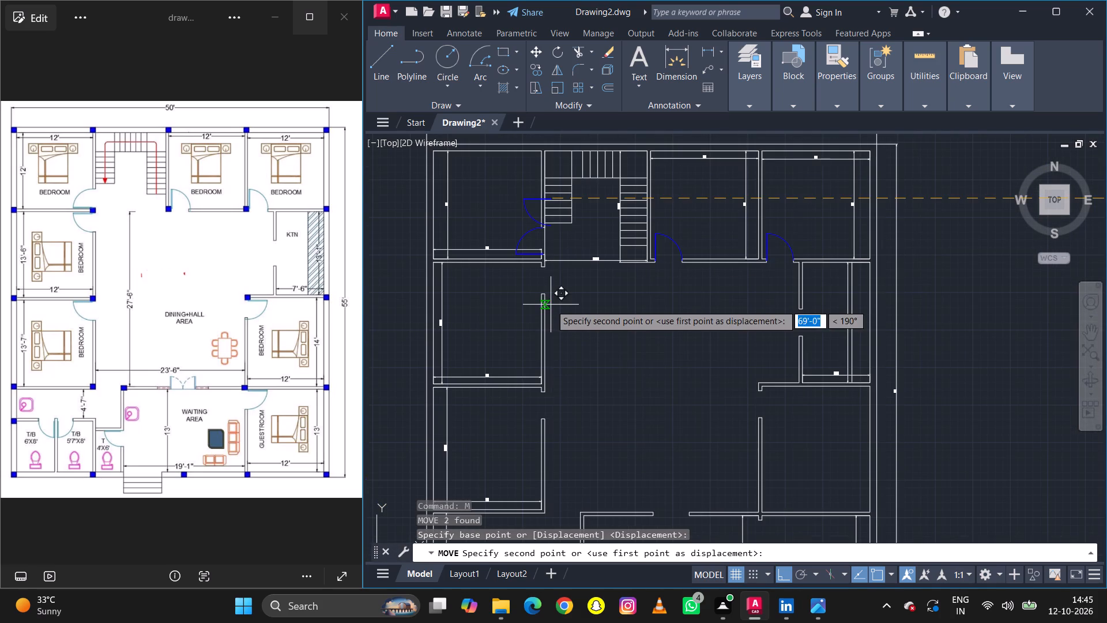
key("F8")
scroll(541, 275, "up", 3)
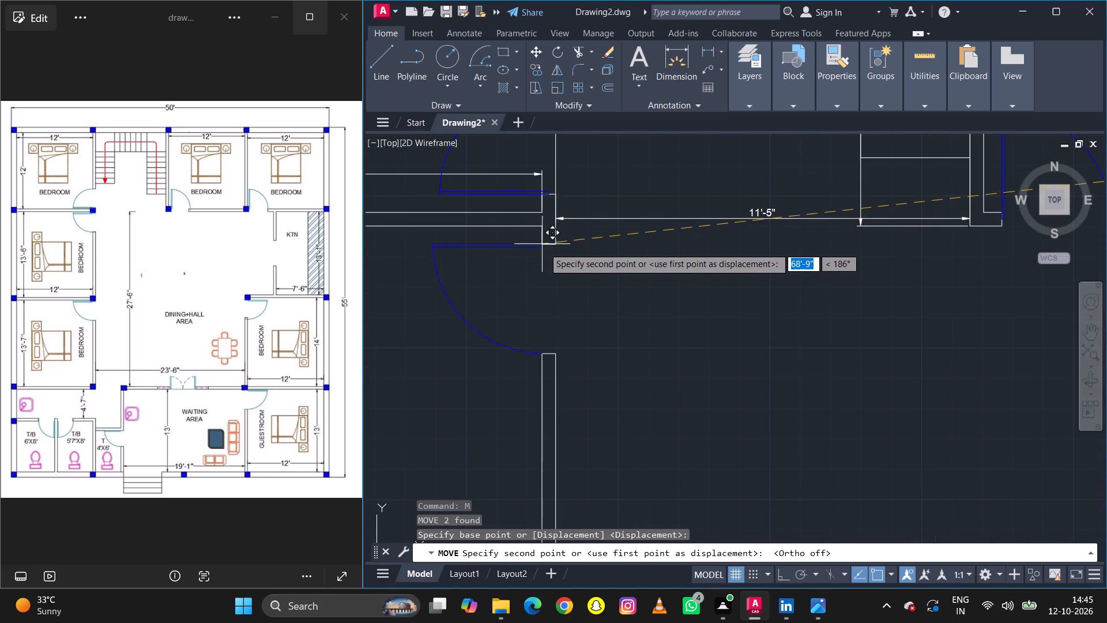
left_click(548, 246)
Copy the middle west bedroom's door by its hinge corner to the north jamb of the opening in the west bedroom below.
scroll(551, 282, "down", 3)
scroll(554, 273, "up", 1)
scroll(554, 273, "down", 2)
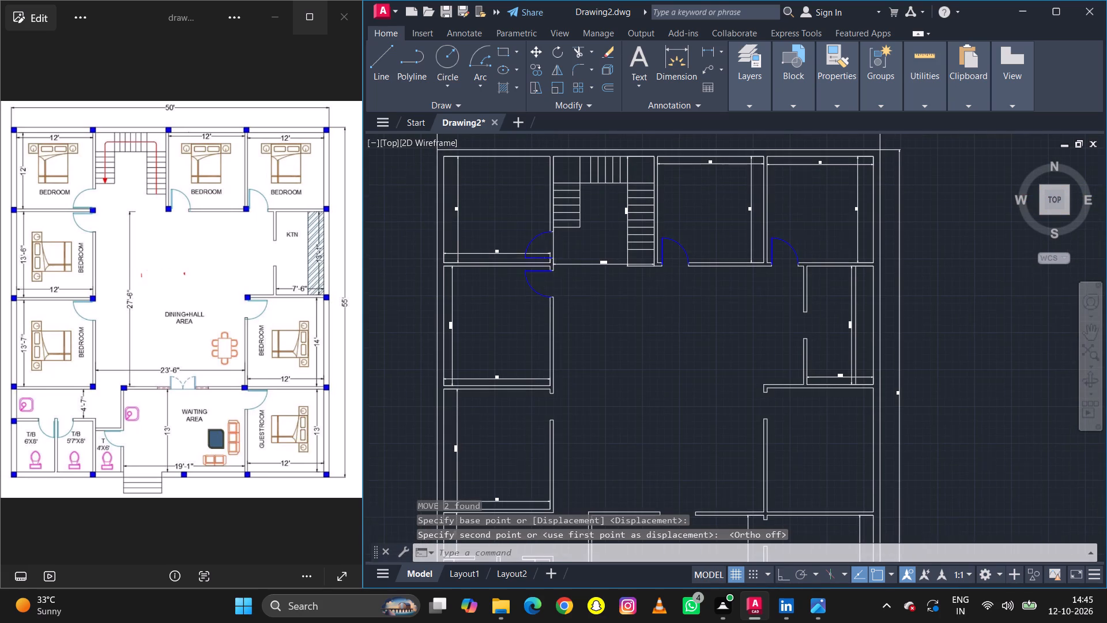
scroll(538, 282, "up", 4)
left_click_drag(542, 301, 527, 253)
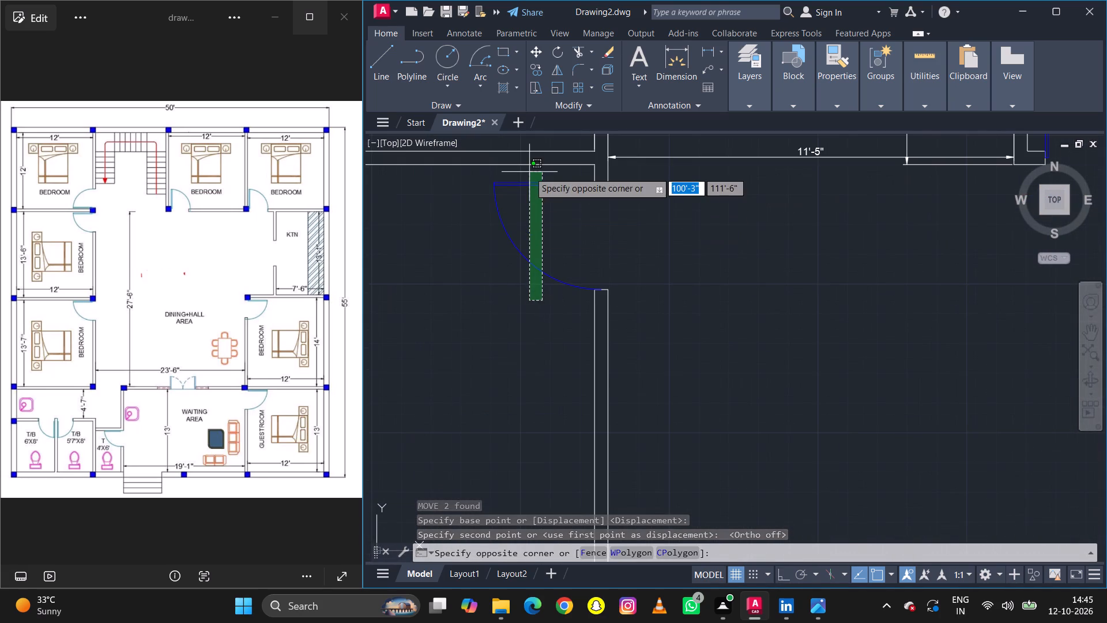
left_click(529, 172)
type("co")
key("space")
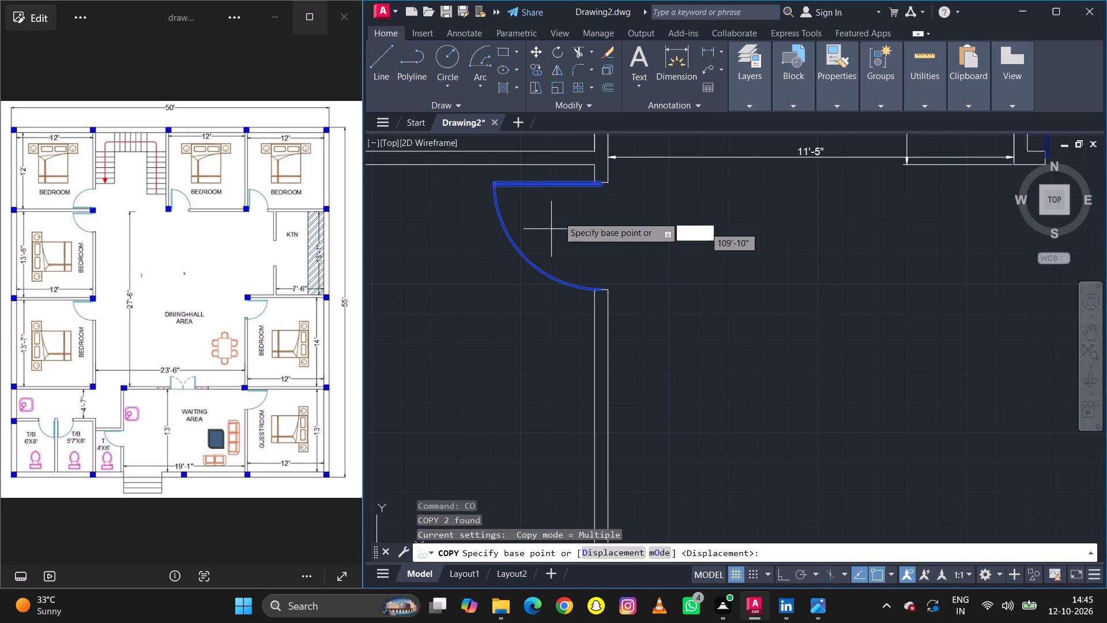
left_click(604, 179)
scroll(585, 142, "down", 2)
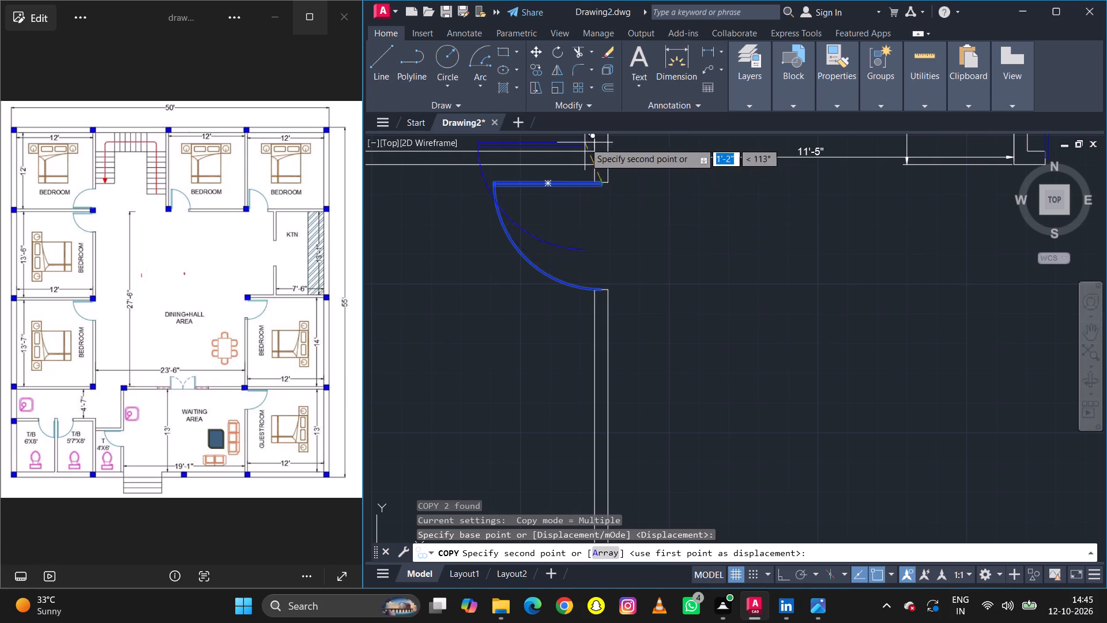
scroll(585, 142, "down", 1)
scroll(582, 282, "up", 2)
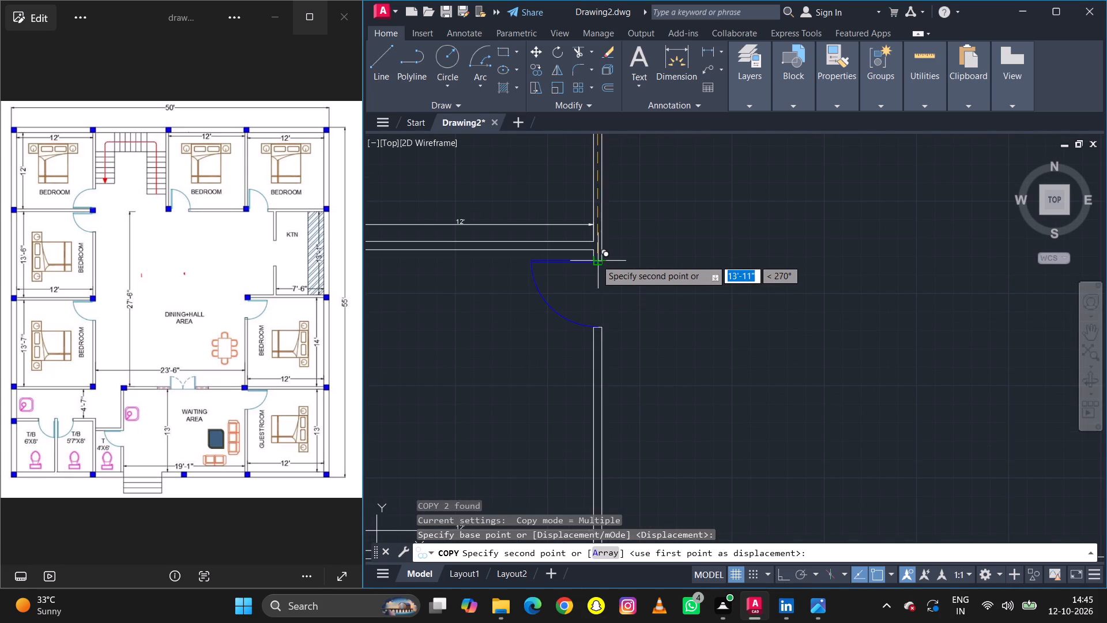
left_click(596, 260)
scroll(530, 253, "down", 3)
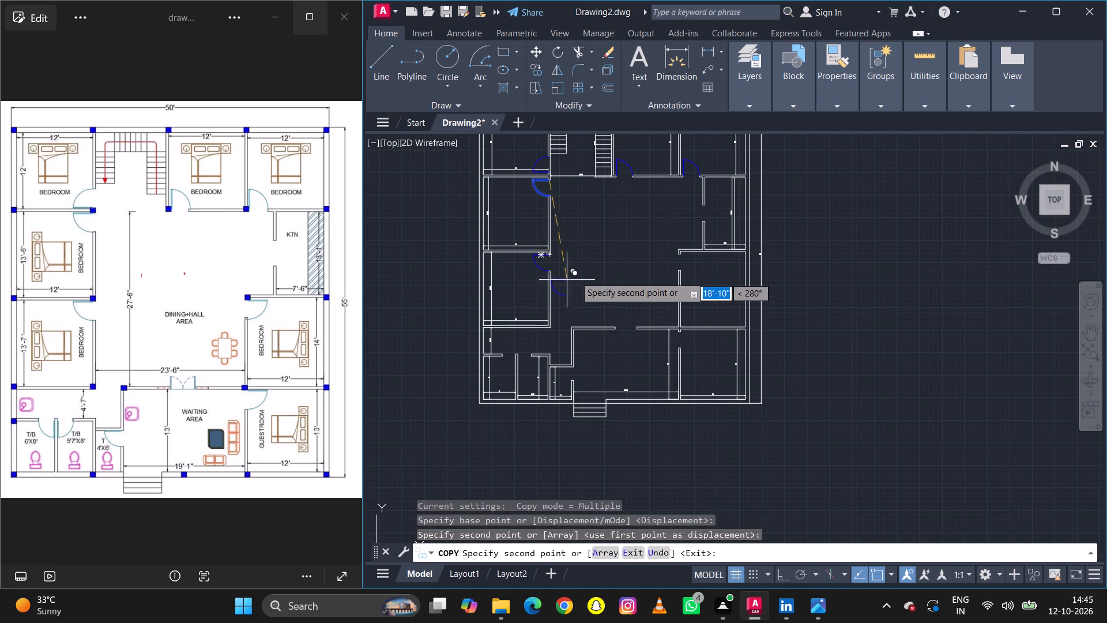
key("Escape")
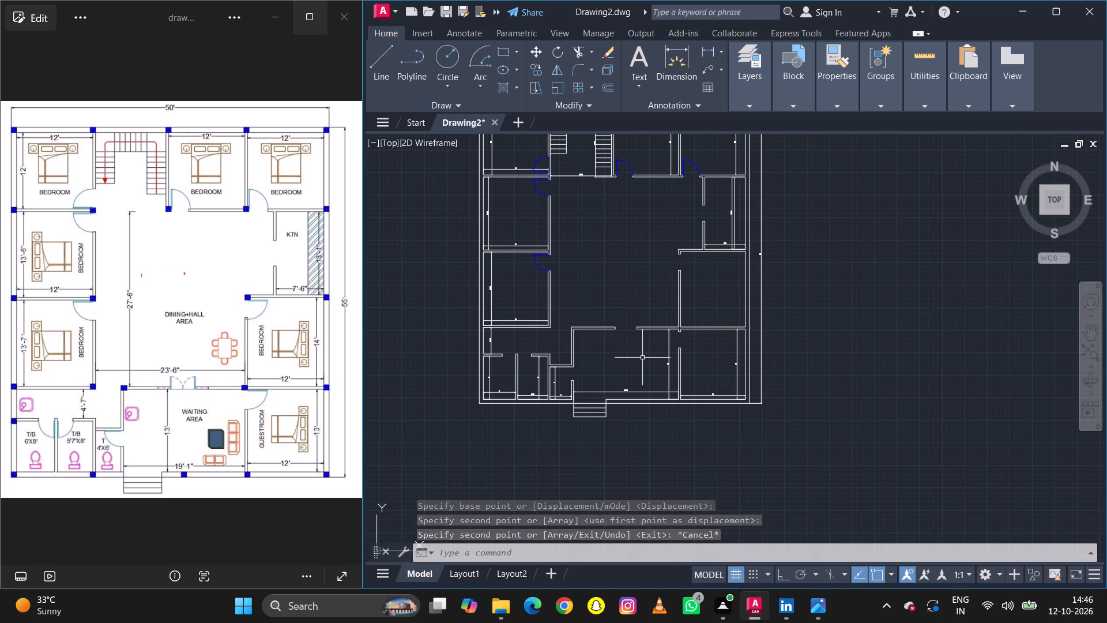
Mirror the spare door outside the plan across a vertical line with Ortho on, keeping the source objects.
scroll(642, 357, "down", 2)
scroll(681, 329, "up", 2)
scroll(773, 299, "down", 1)
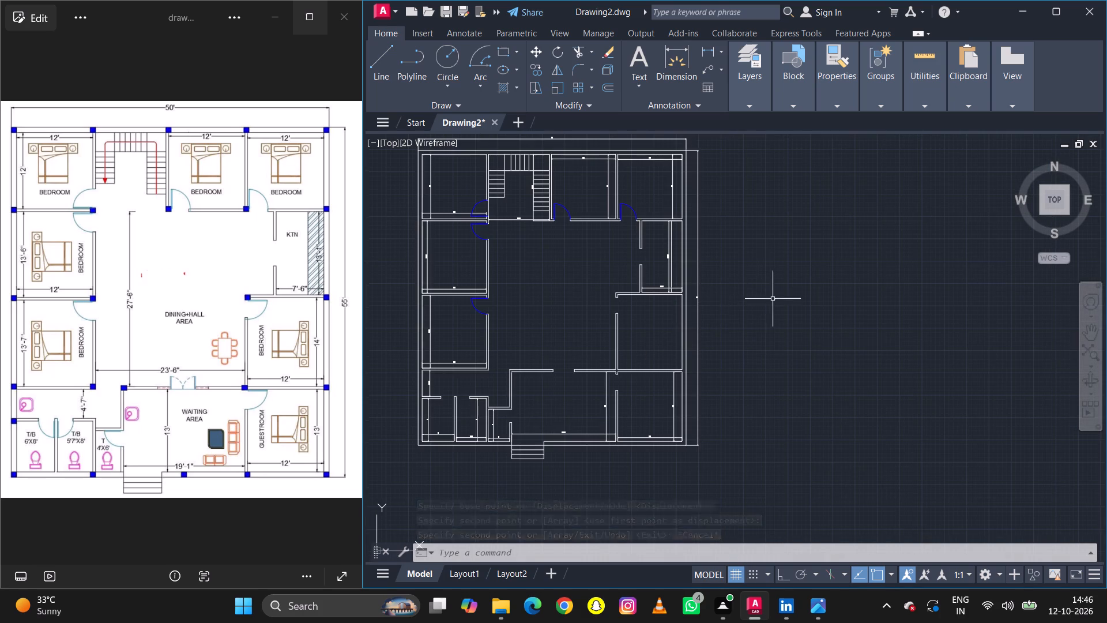
left_click(836, 219)
left_click(795, 163)
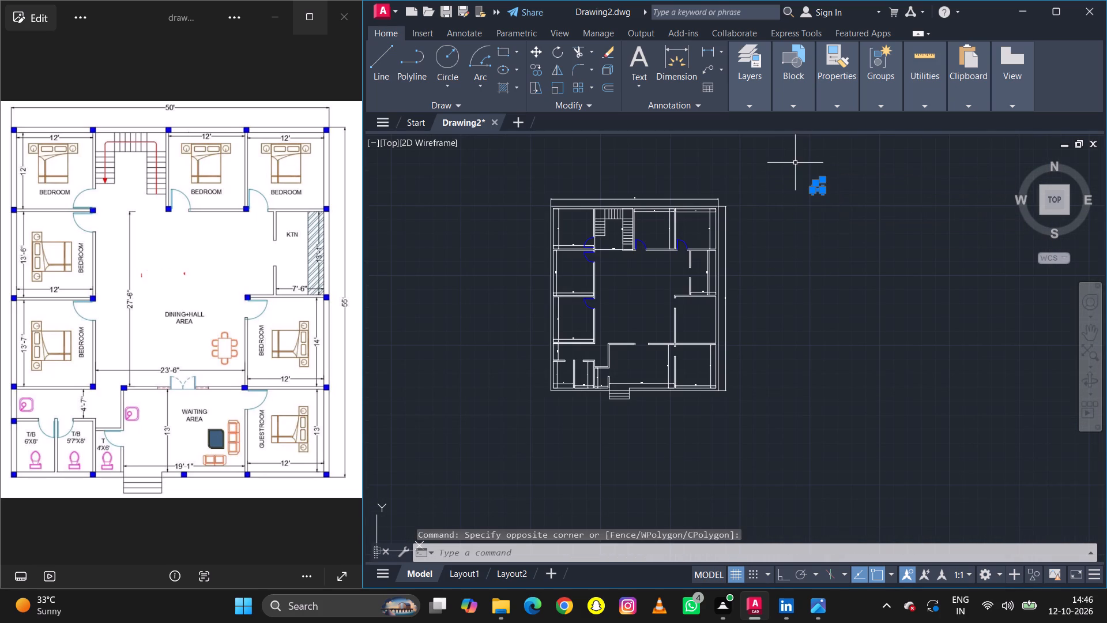
scroll(828, 183, "up", 2)
key("m")
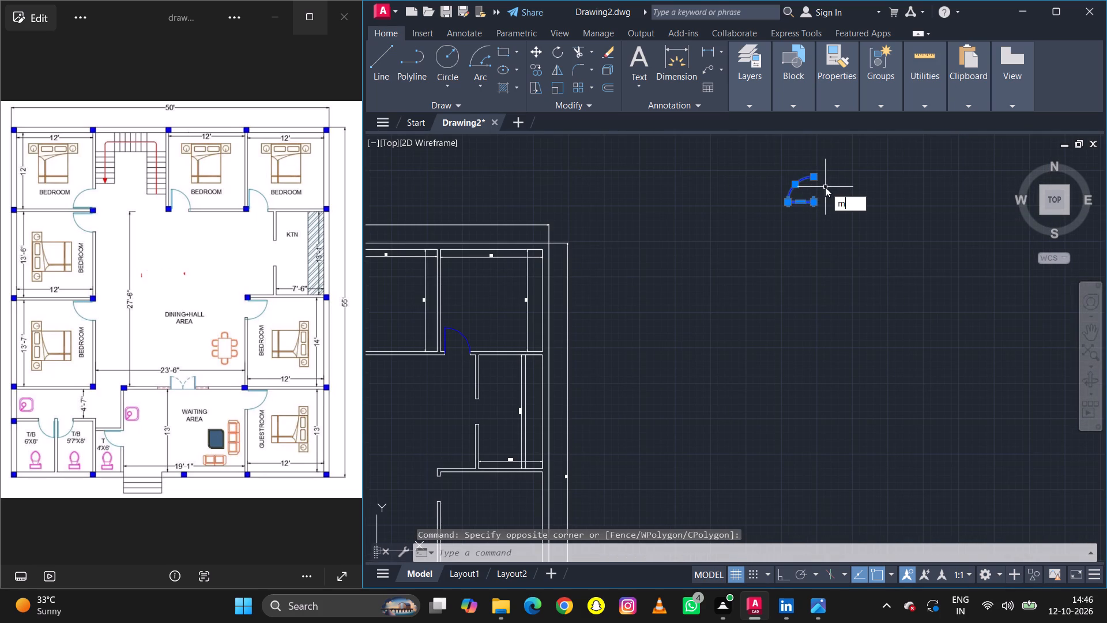
type("i")
key("space")
left_click(843, 242)
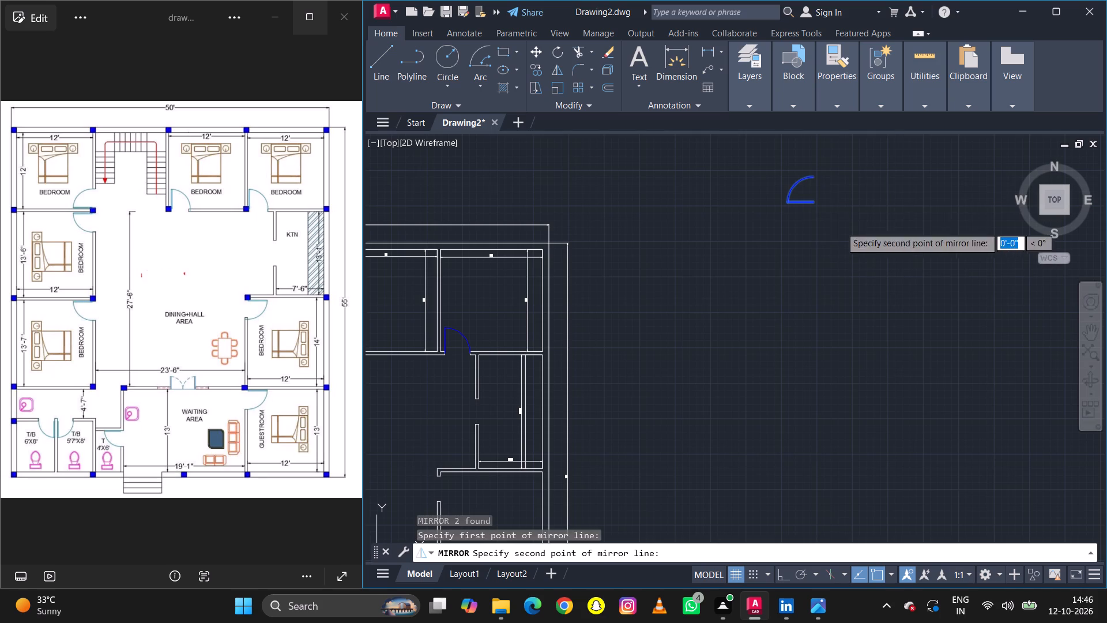
key("F8")
left_click(834, 153)
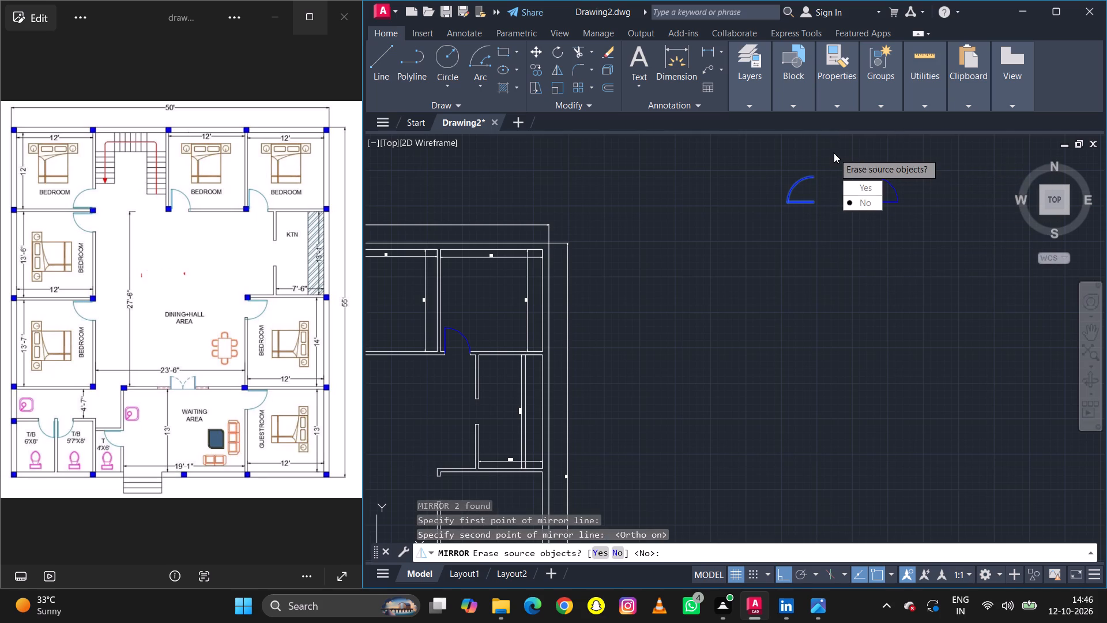
left_click_drag(852, 200, 834, 153)
Mirror the easternmost spare door outside the plan across a horizontal line above it, keeping the source objects.
left_click(914, 208)
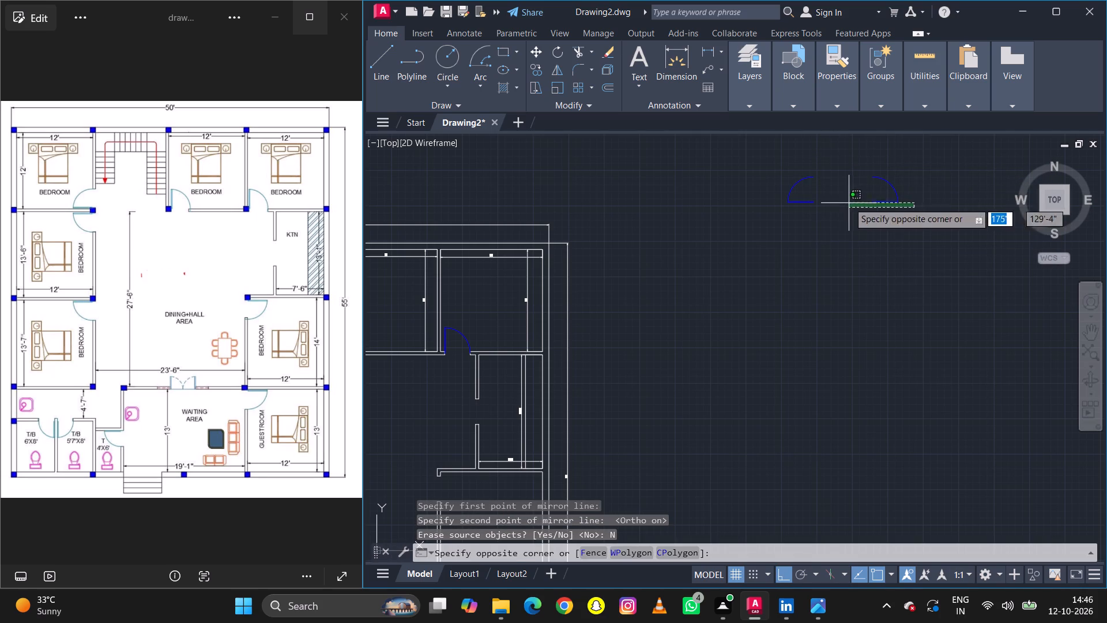
left_click(854, 172)
type("mi")
key("space")
left_click(861, 162)
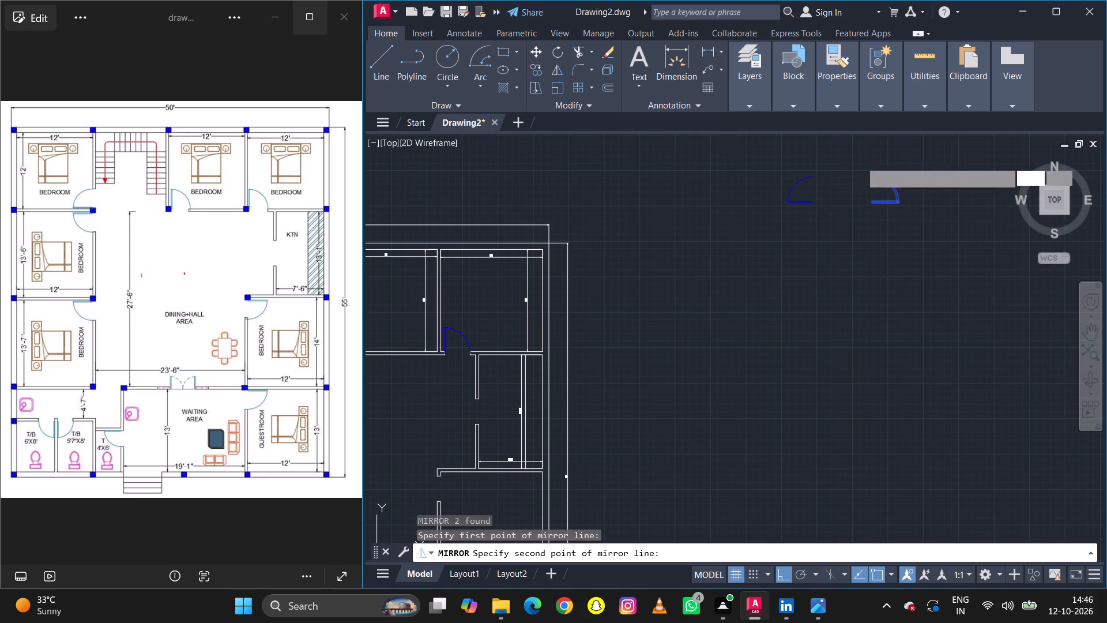
left_click(921, 166)
left_click_drag(941, 215, 922, 166)
Move the new mirrored door by its hinge corner to the north jamb of the east bedroom's opening below the kitchen.
scroll(875, 209, "down", 3)
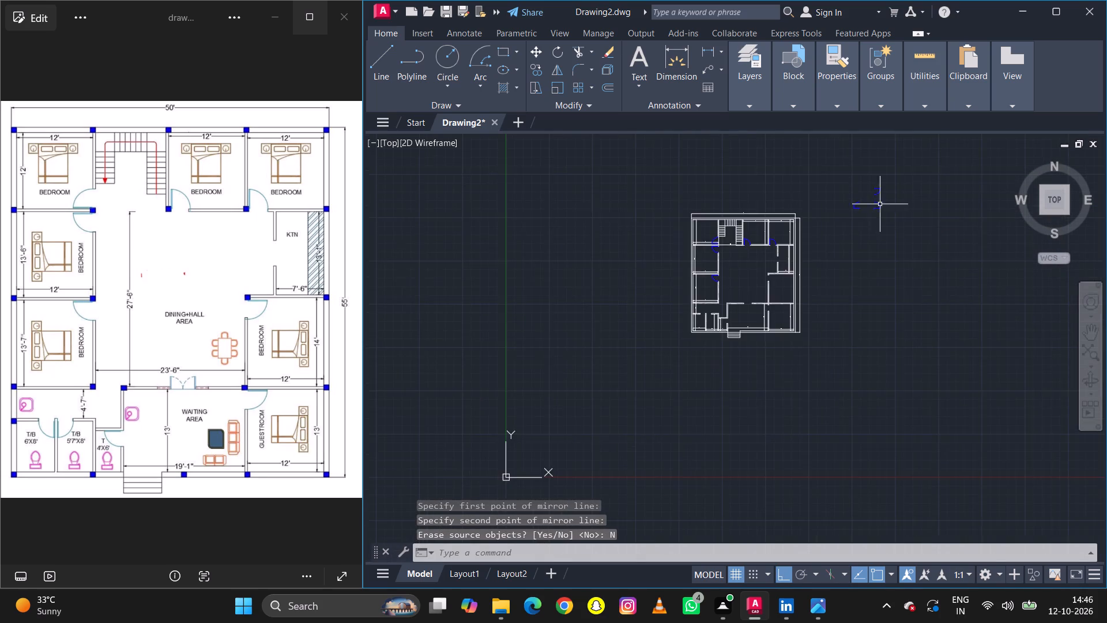
scroll(887, 197, "up", 3)
left_click(885, 193)
left_click(800, 150)
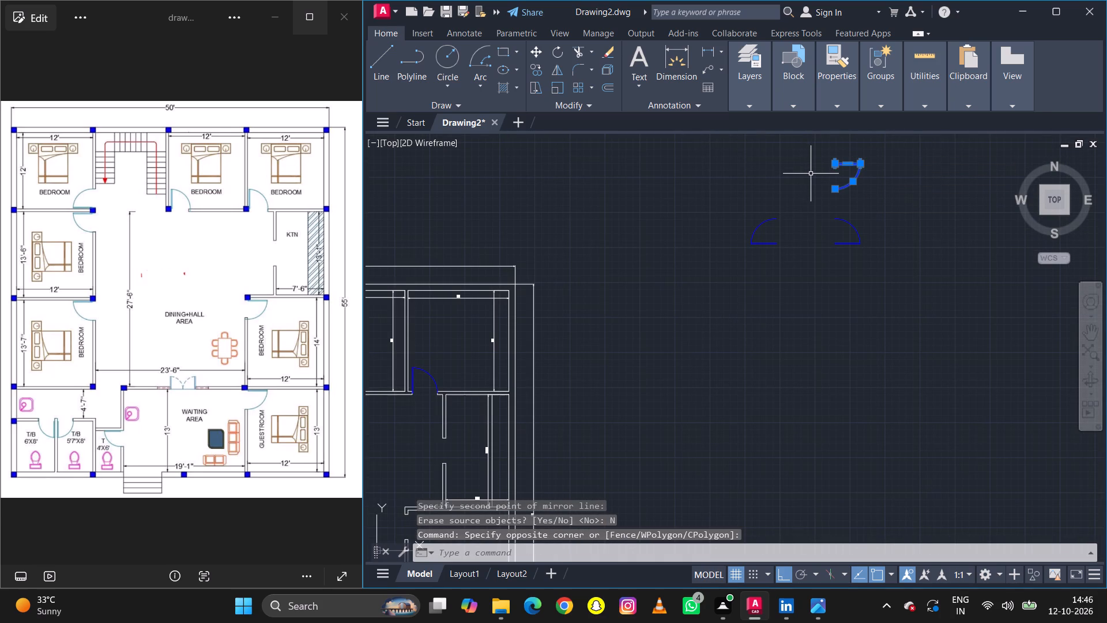
scroll(833, 160, "up", 1)
scroll(833, 160, "down", 1)
scroll(833, 160, "up", 2)
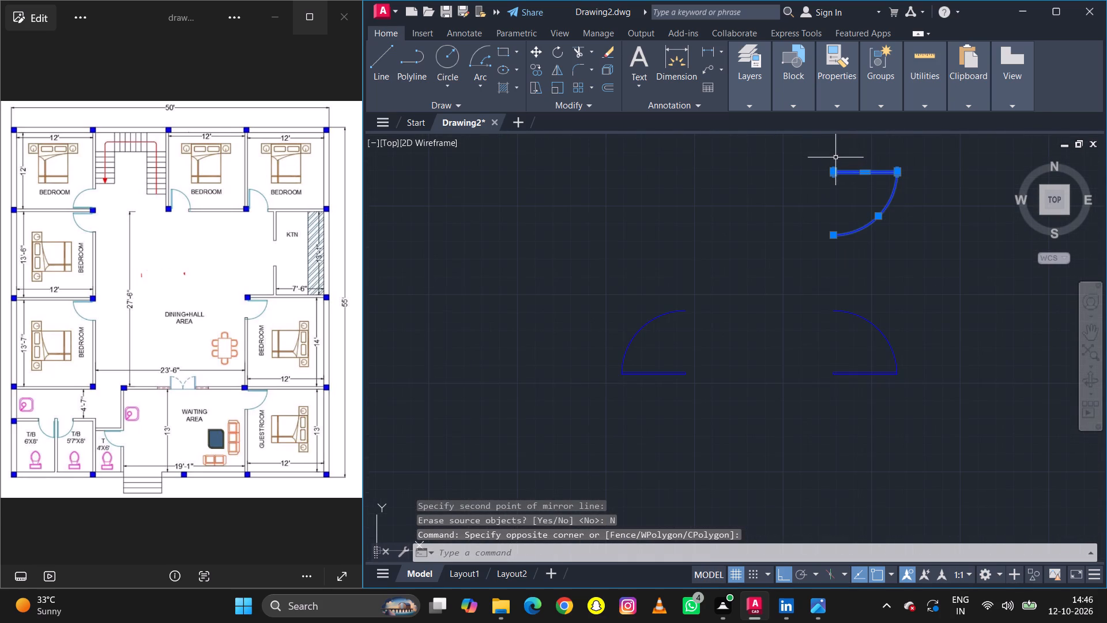
key("m")
key("space")
scroll(846, 171, "up", 2)
left_click(807, 172)
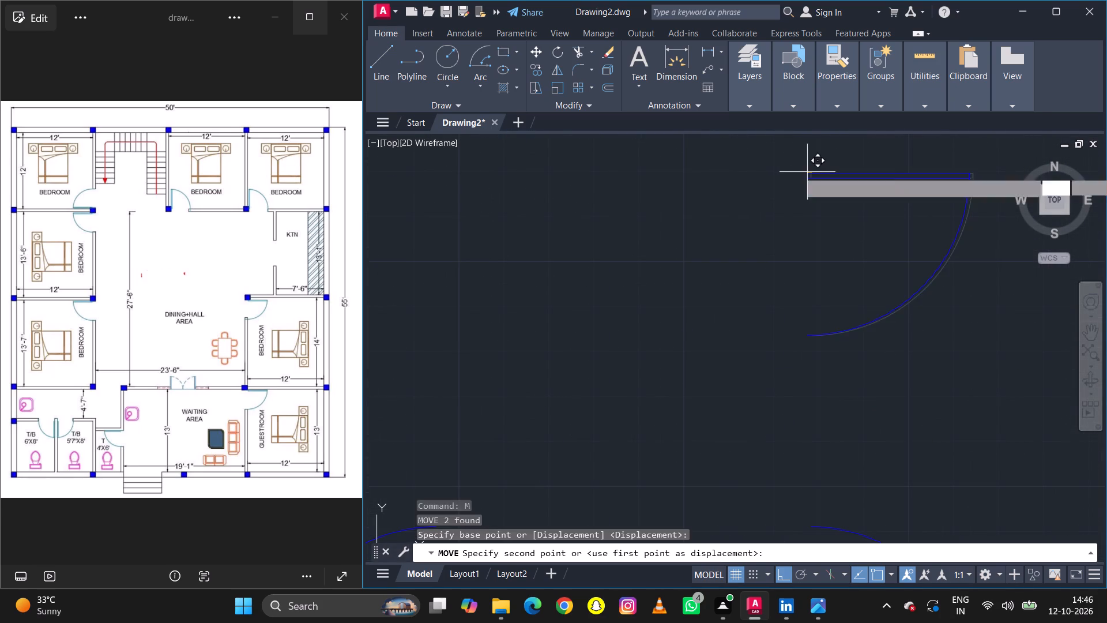
scroll(806, 147, "down", 5)
scroll(548, 382, "up", 4)
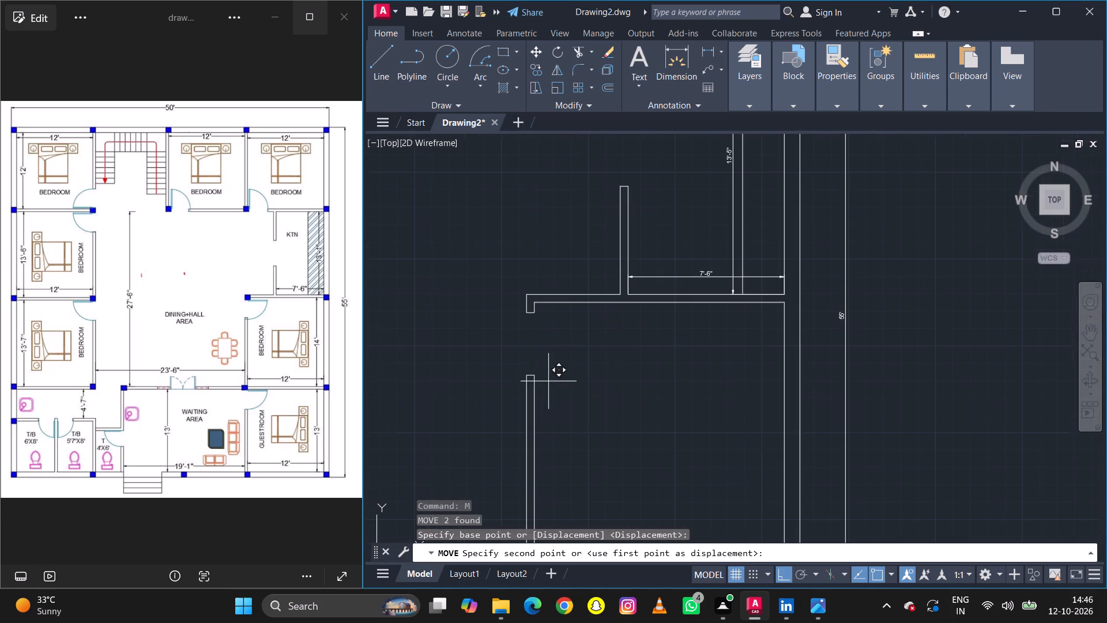
left_click(529, 316)
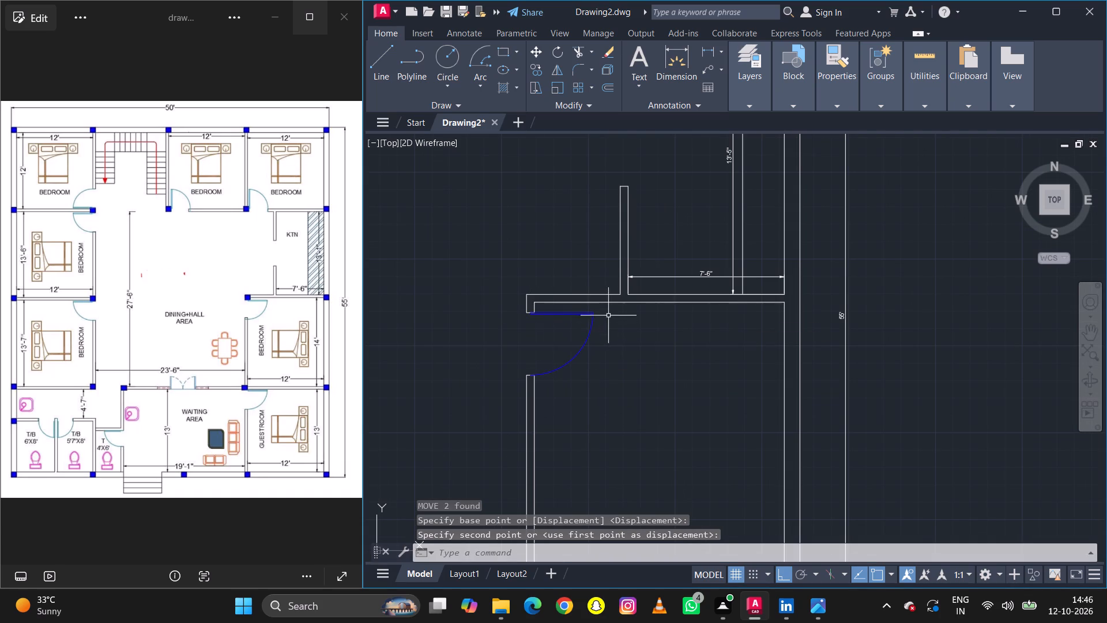
Copy the east bedroom's door by its hinge corner to the north jamb of the guestroom opening below.
scroll(608, 316, "down", 4)
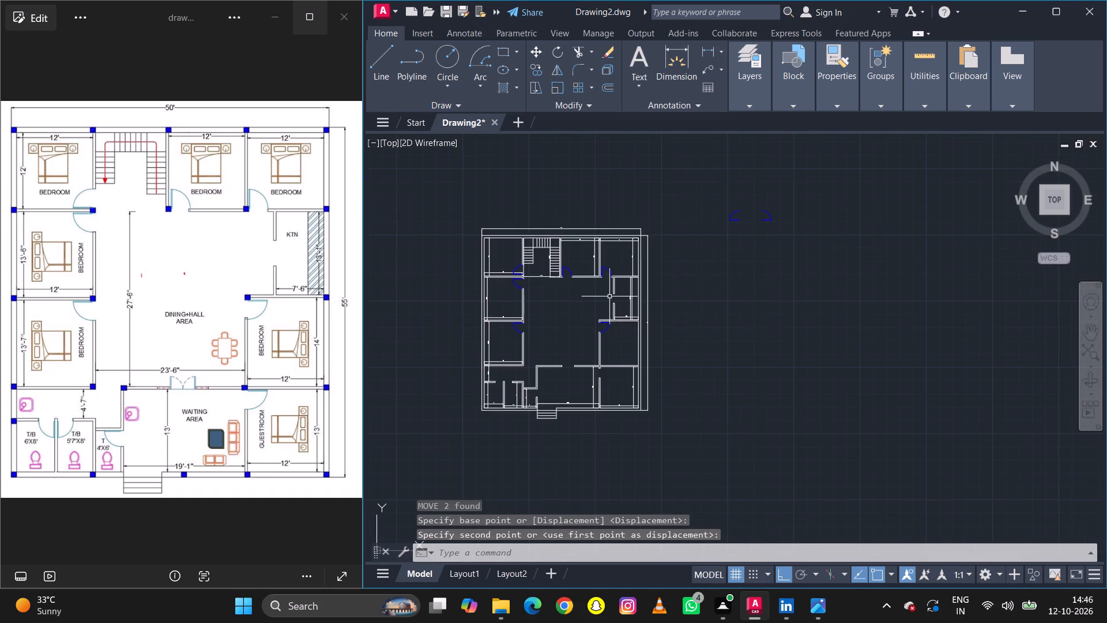
scroll(609, 295, "up", 3)
scroll(642, 237, "down", 2)
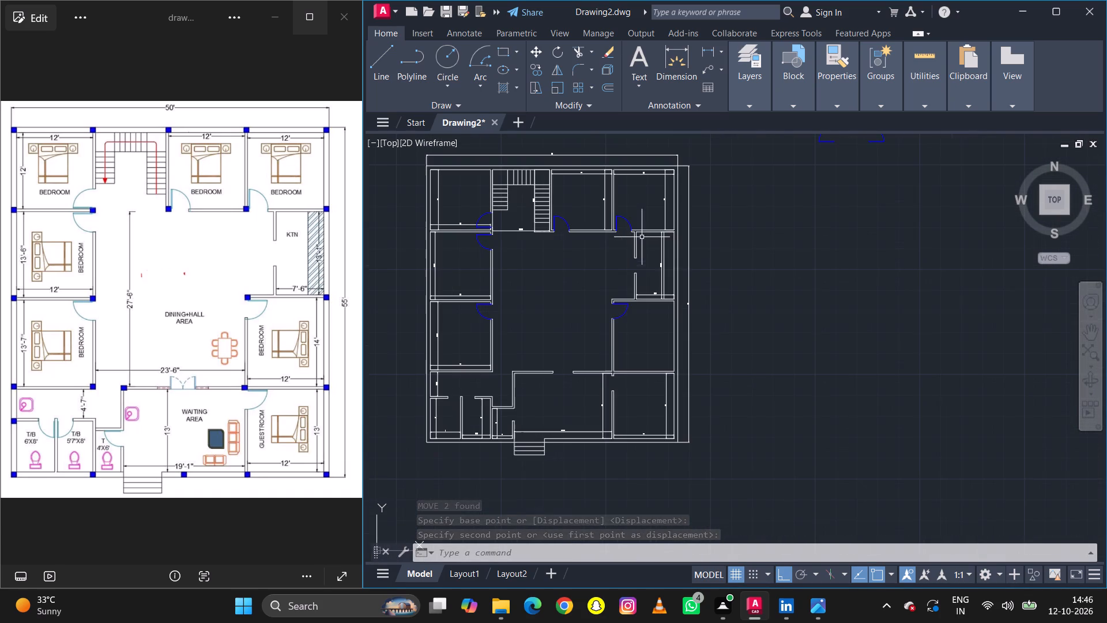
scroll(636, 344, "up", 3)
left_click_drag(627, 269, 577, 194)
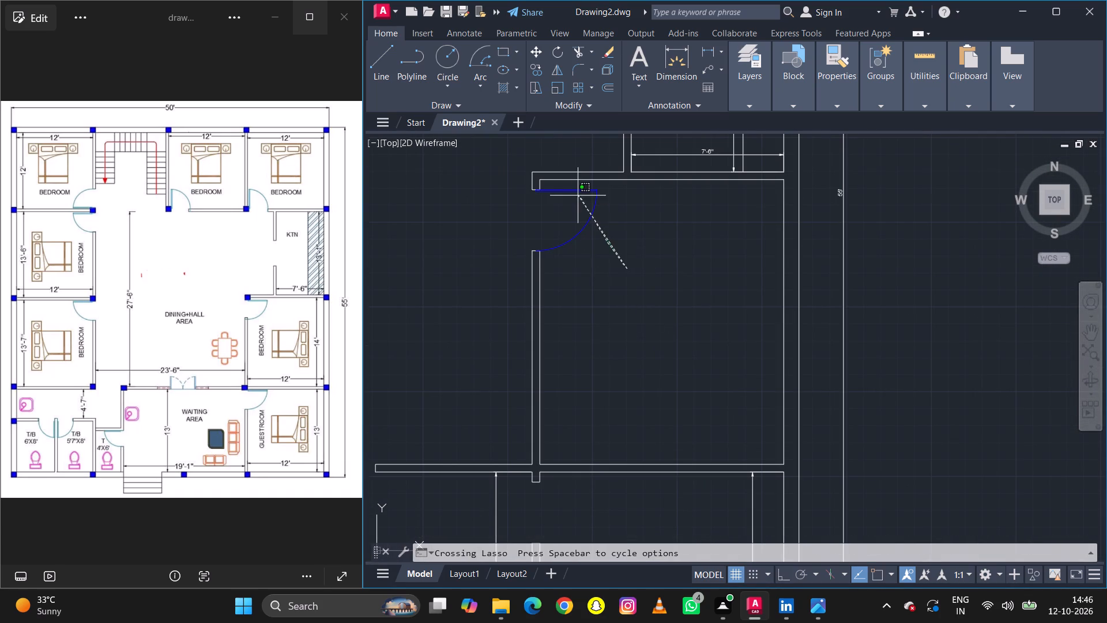
left_click_drag(577, 194, 574, 189)
key("c")
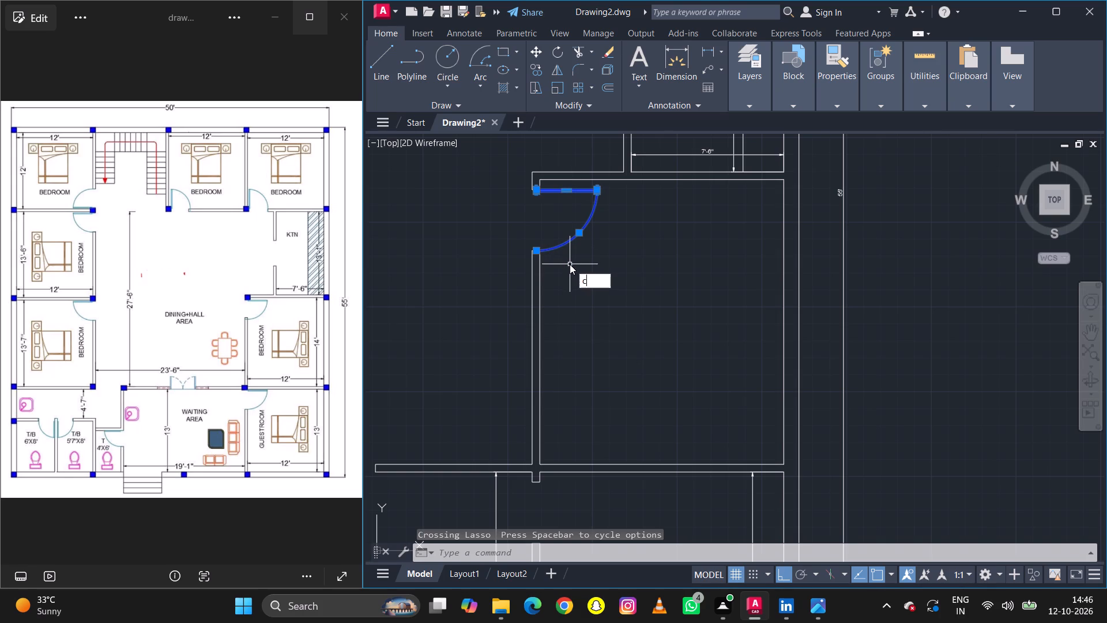
type("o")
key("space")
scroll(531, 181, "up", 6)
left_click(577, 267)
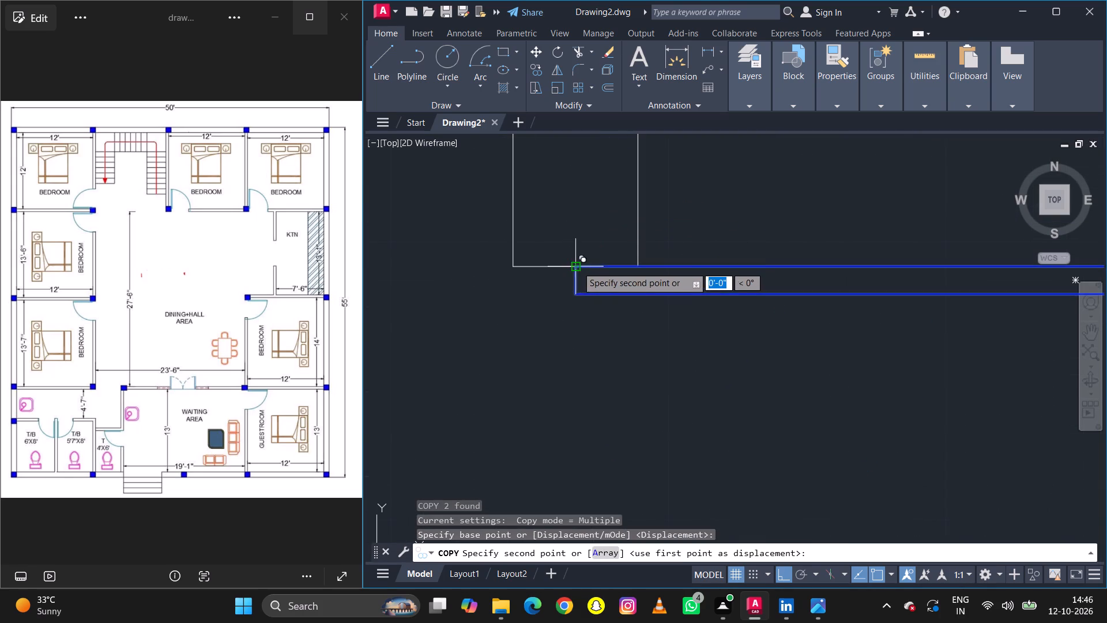
scroll(575, 205, "down", 6)
scroll(575, 202, "up", 1)
scroll(575, 202, "down", 1)
scroll(577, 373, "down", 1)
scroll(579, 459, "up", 2)
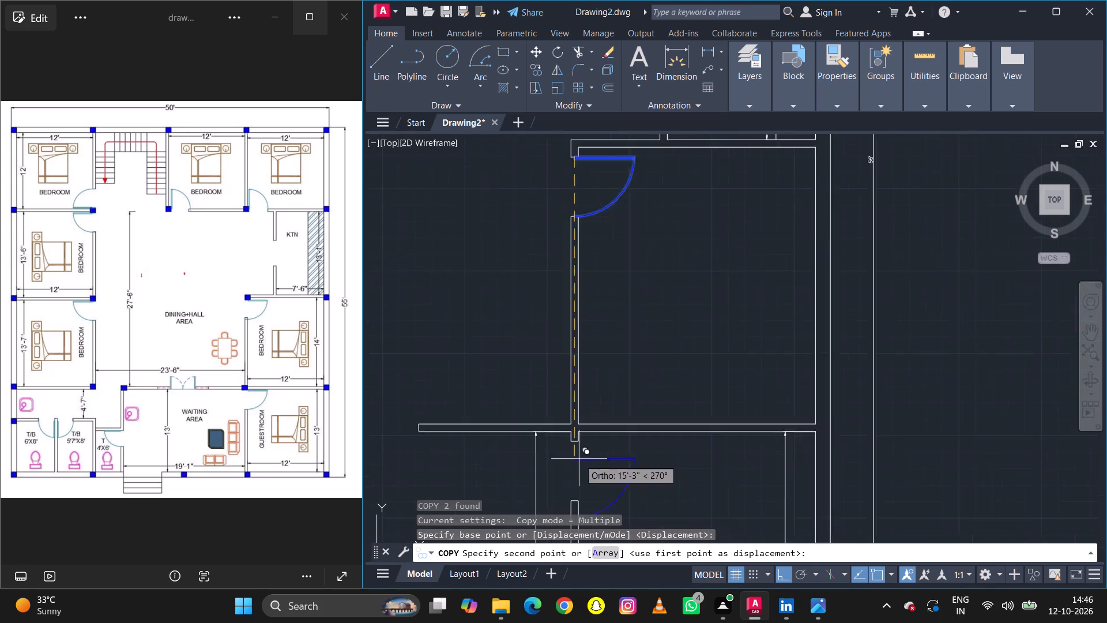
left_click(568, 432)
scroll(680, 304, "down", 3)
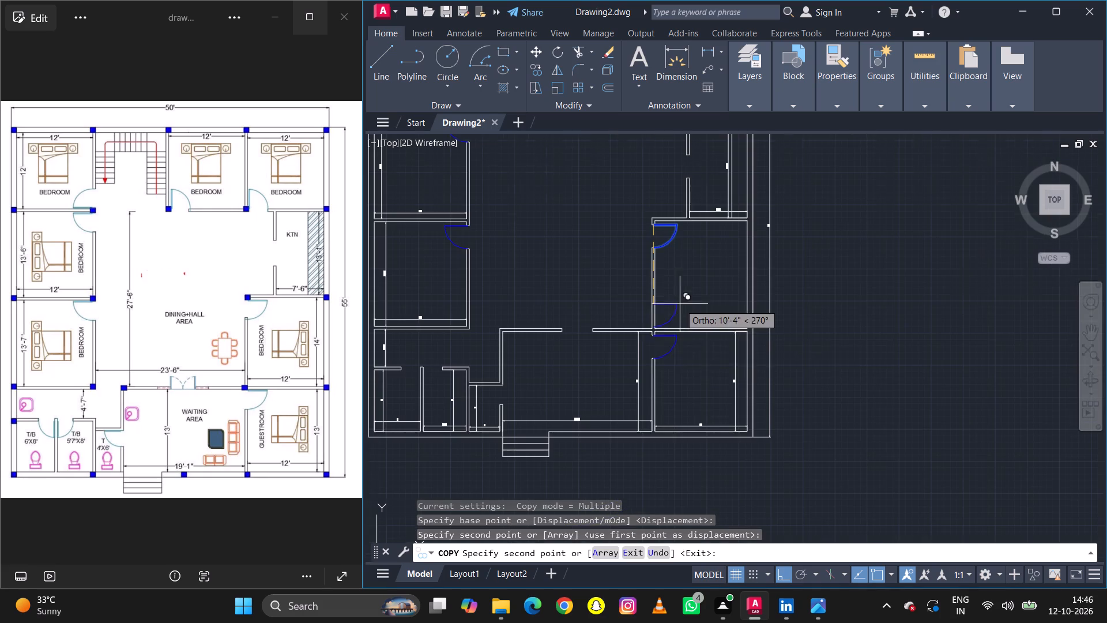
key("Escape")
Measure the opening between the dining hall and waiting area with a temporary linear dimension, and delete that dimension.
scroll(653, 351, "down", 4)
scroll(731, 292, "up", 4)
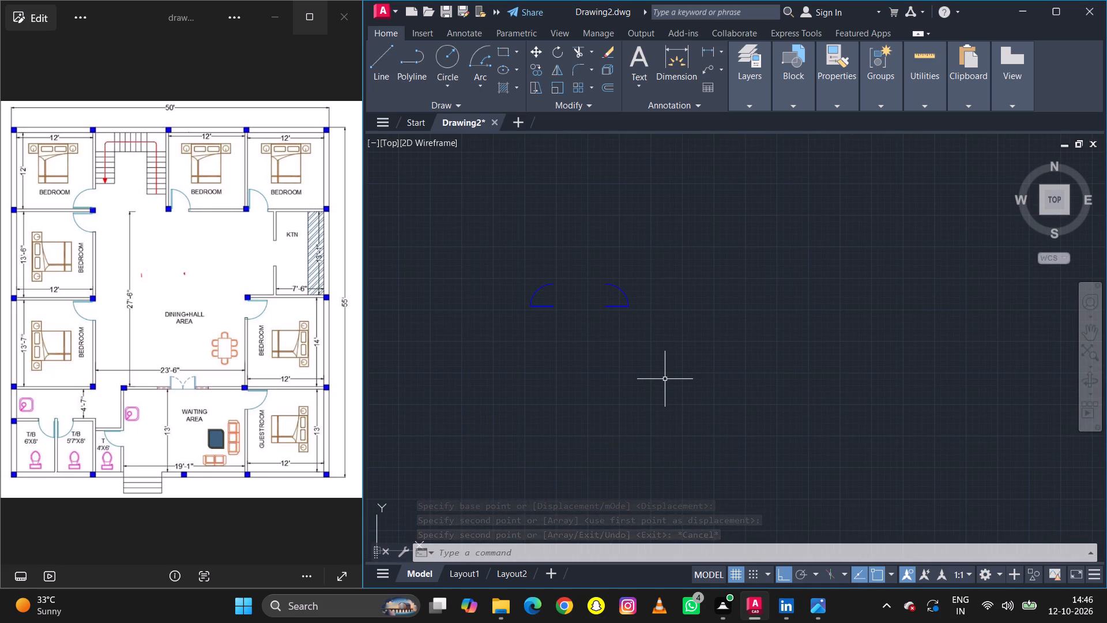
scroll(754, 351, "down", 6)
scroll(702, 373, "up", 5)
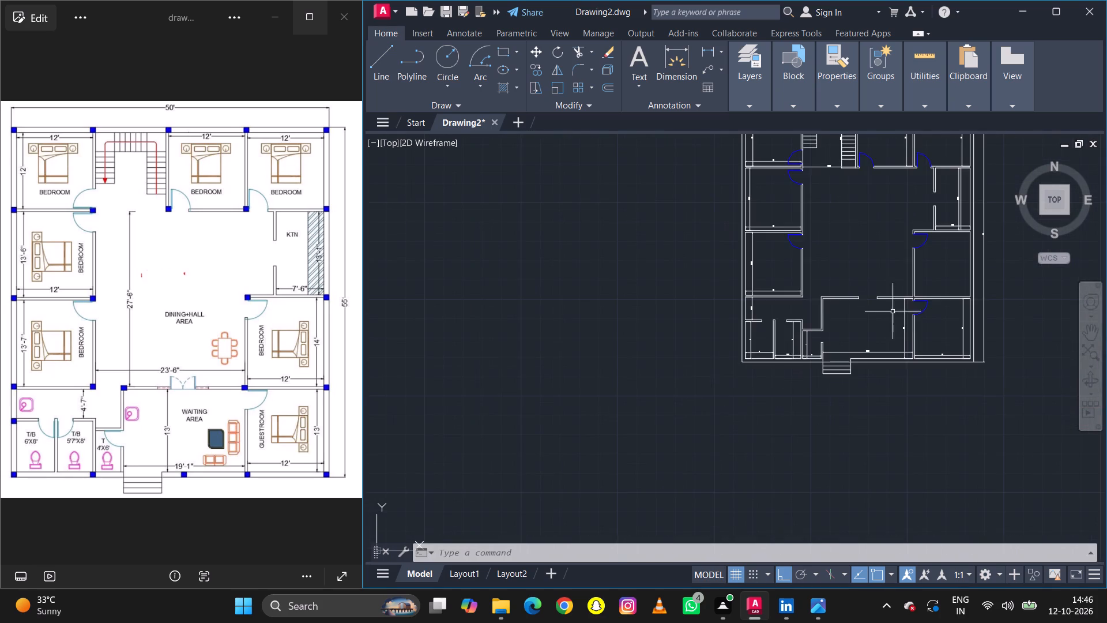
scroll(910, 298, "up", 5)
type("dli")
key("space")
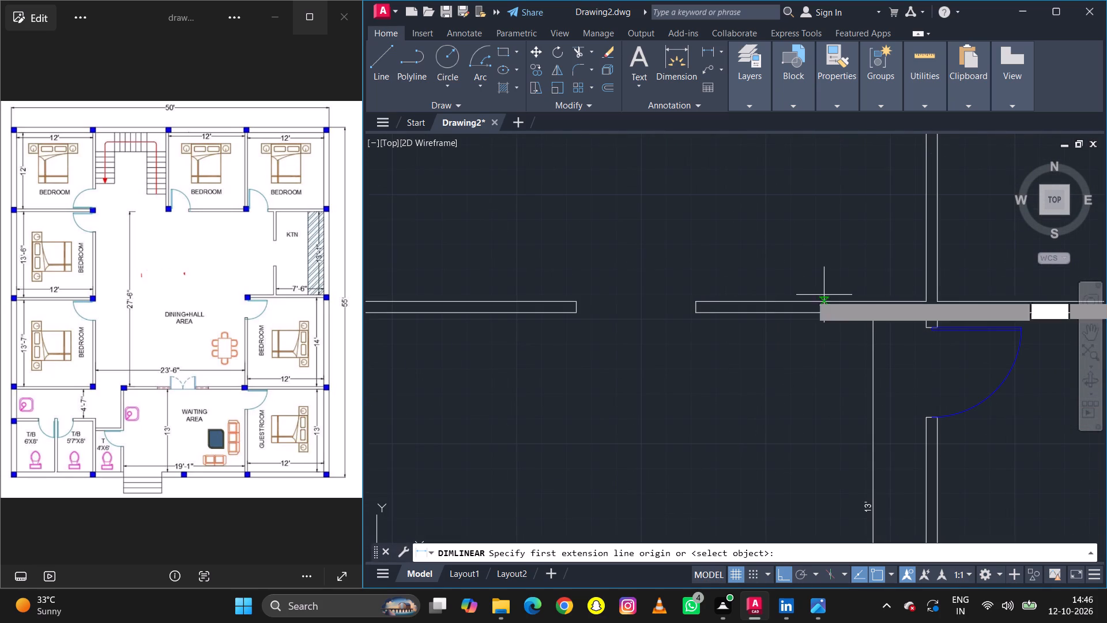
left_click(696, 311)
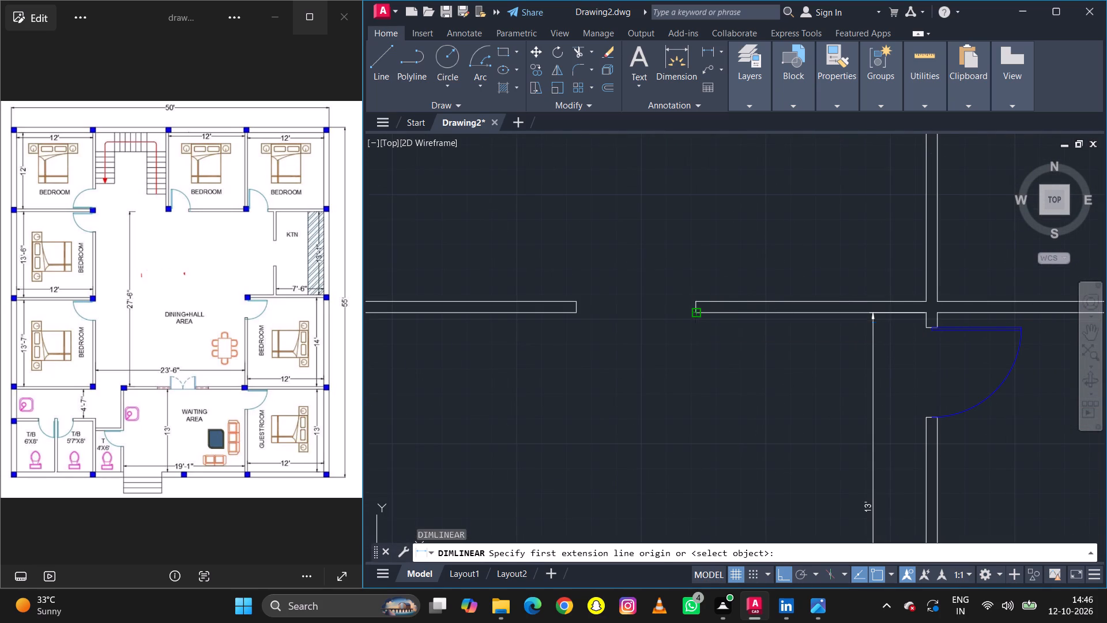
left_click(577, 314)
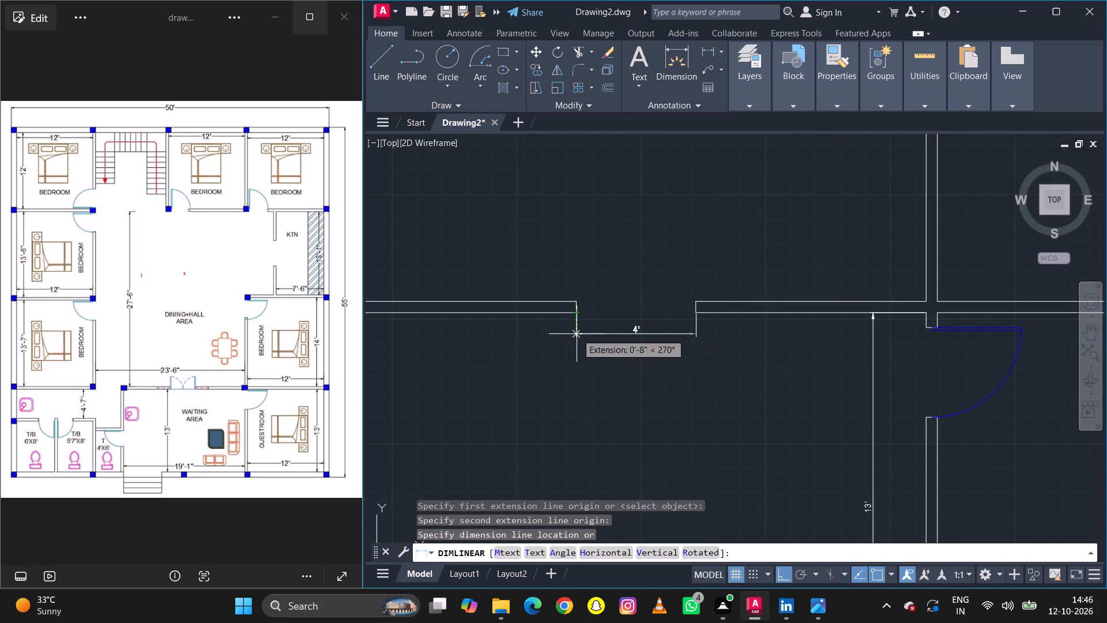
left_click(577, 334)
left_click(637, 333)
key("Delete")
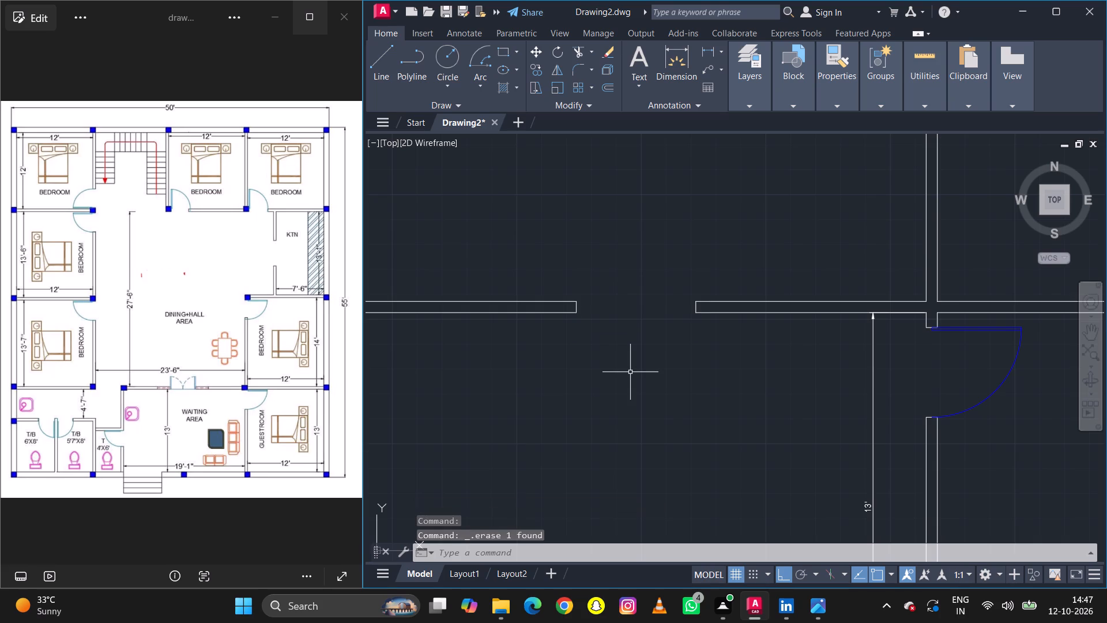
Draw a 1" by 2' rectangle as a door leaf in the empty space east of the plan.
scroll(615, 378, "down", 5)
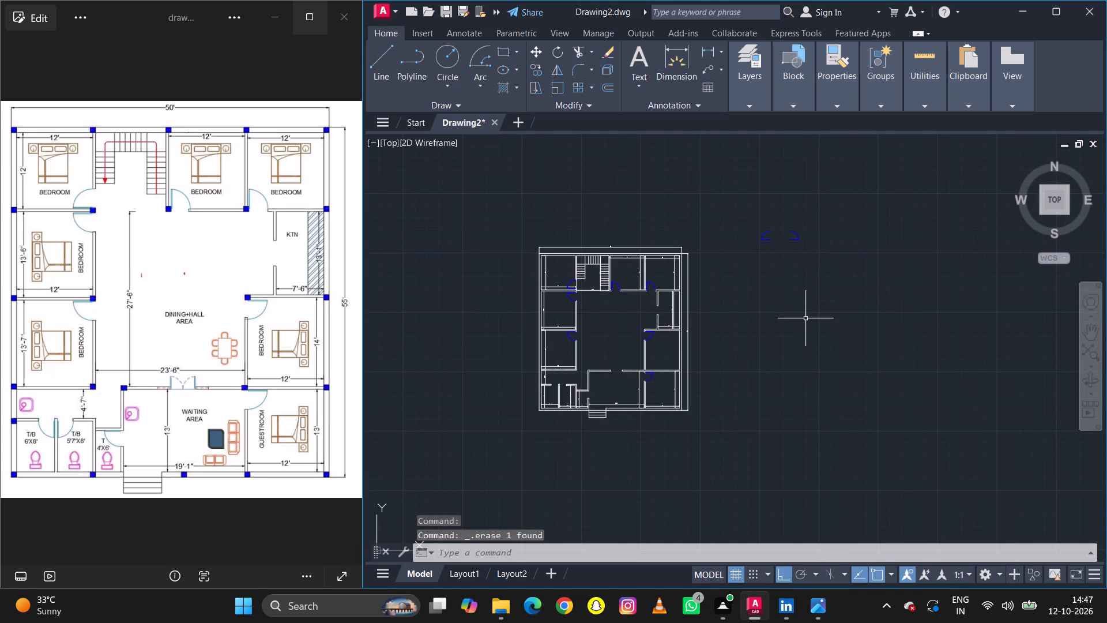
key("r")
key("e")
key("c")
key("space")
left_click(748, 348)
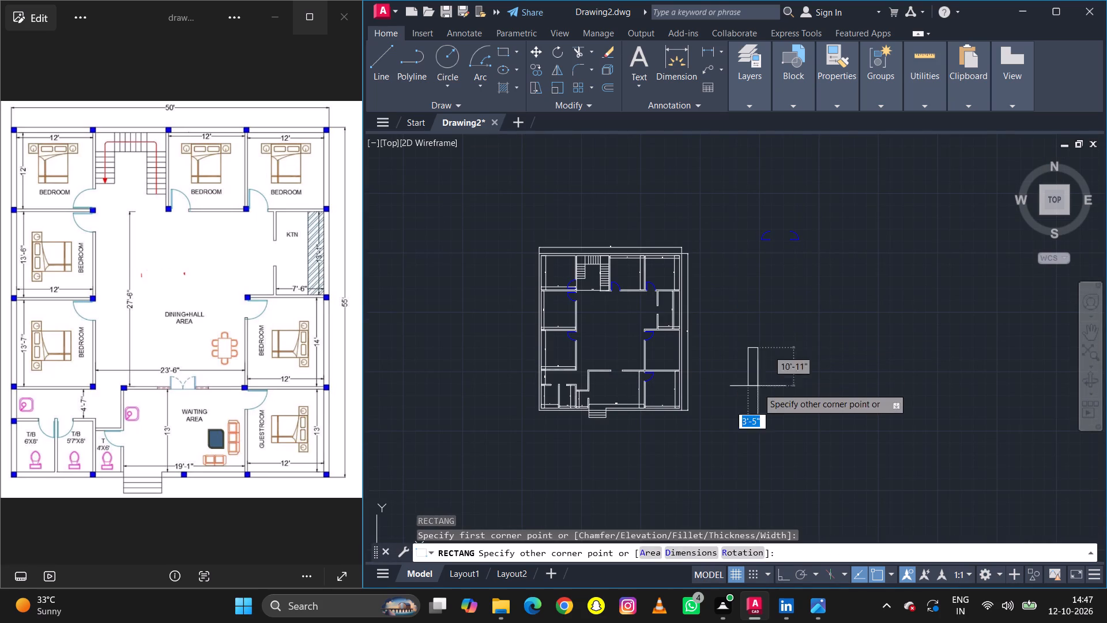
key("1")
key("comma")
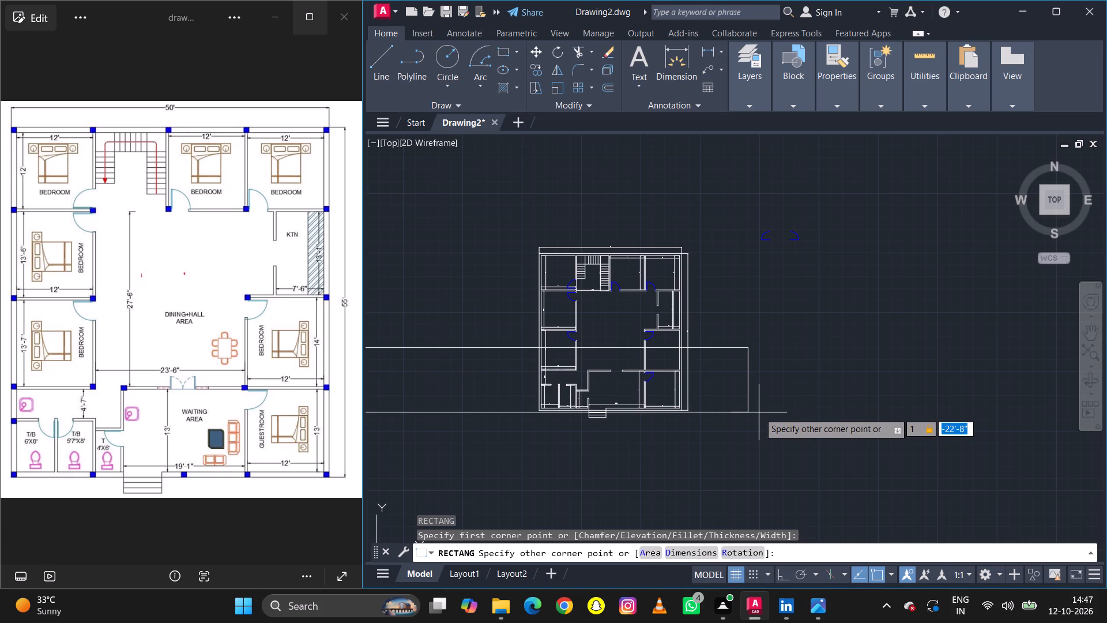
key("2")
key("apostrophe")
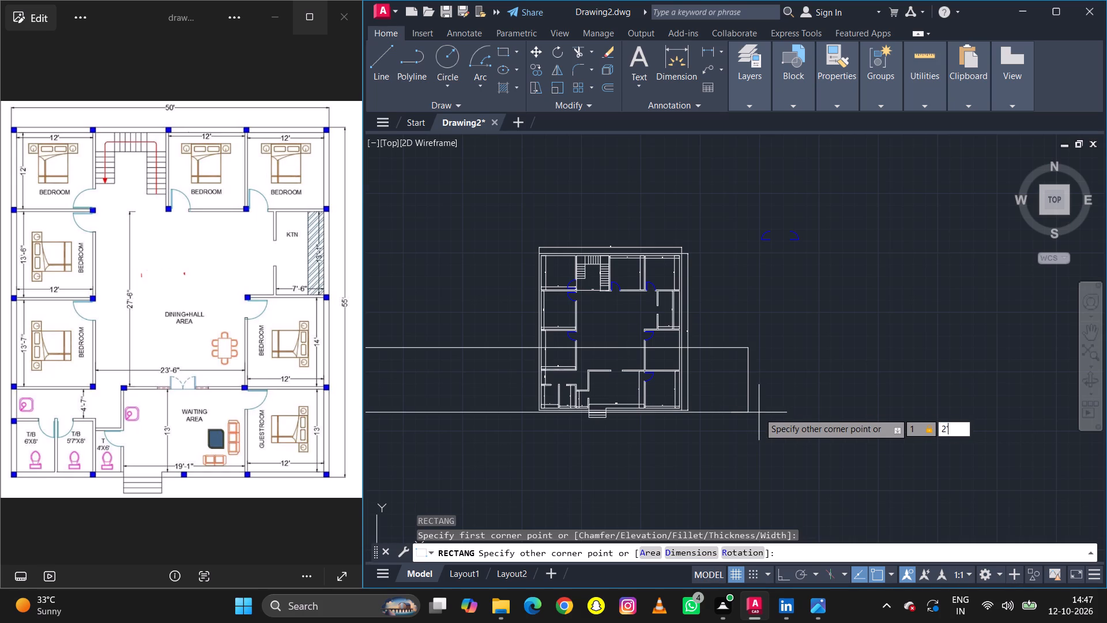
key("Return")
Draw a 90° door-swing arc starting at the leaf's lower-left corner and centred on its upper-left corner.
scroll(741, 353, "up", 5)
left_click_drag(783, 356, 743, 346)
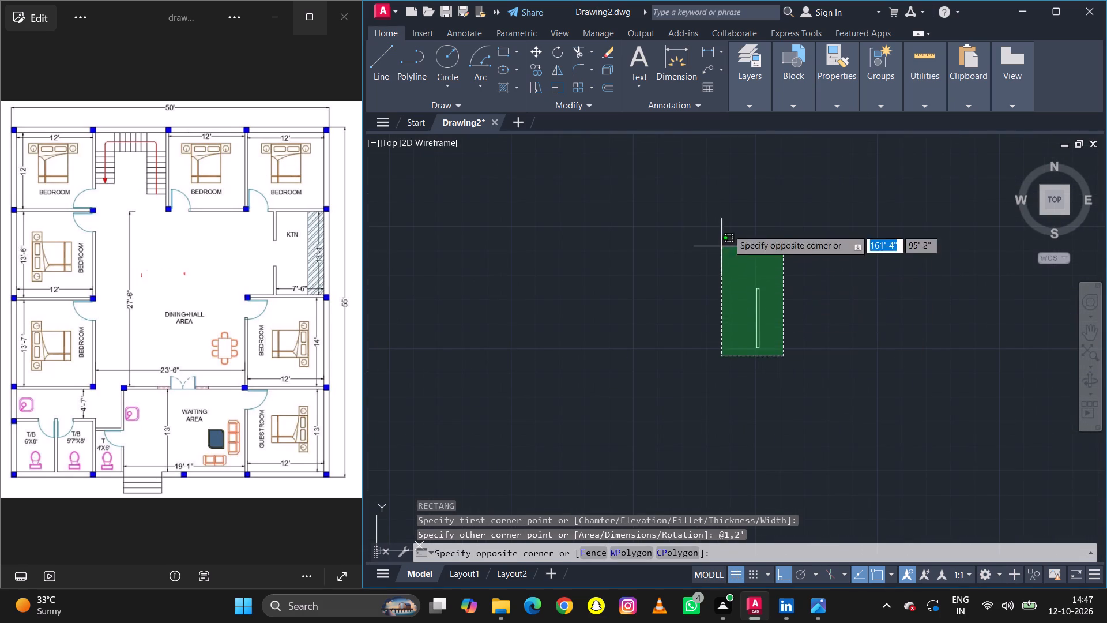
left_click(734, 219)
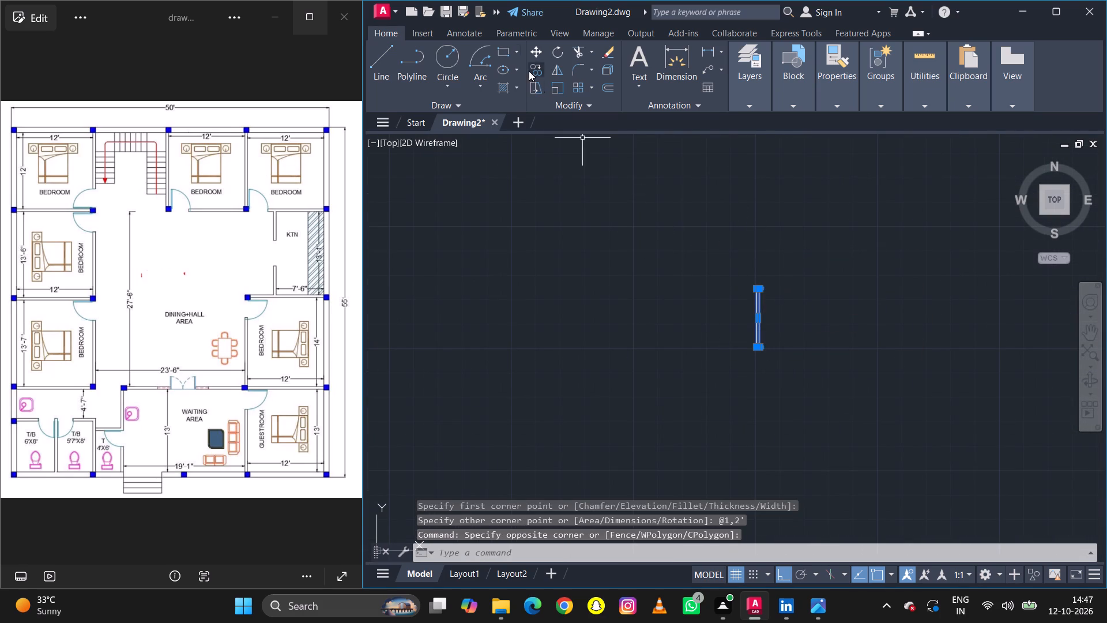
left_click(482, 51)
scroll(761, 347, "up", 3)
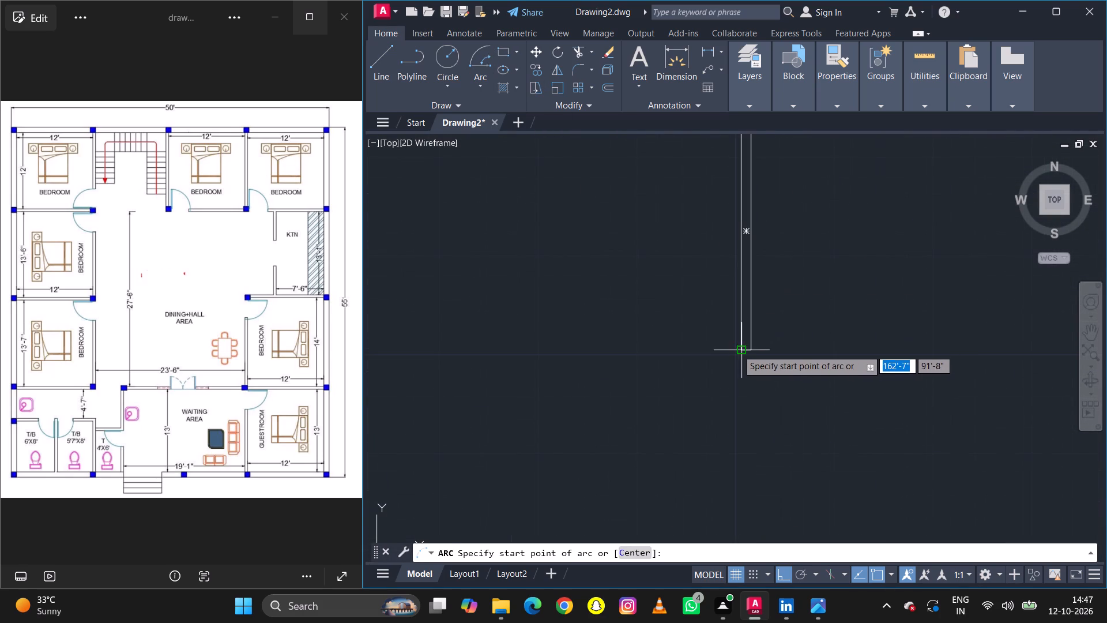
left_click(737, 352)
scroll(728, 372, "down", 1)
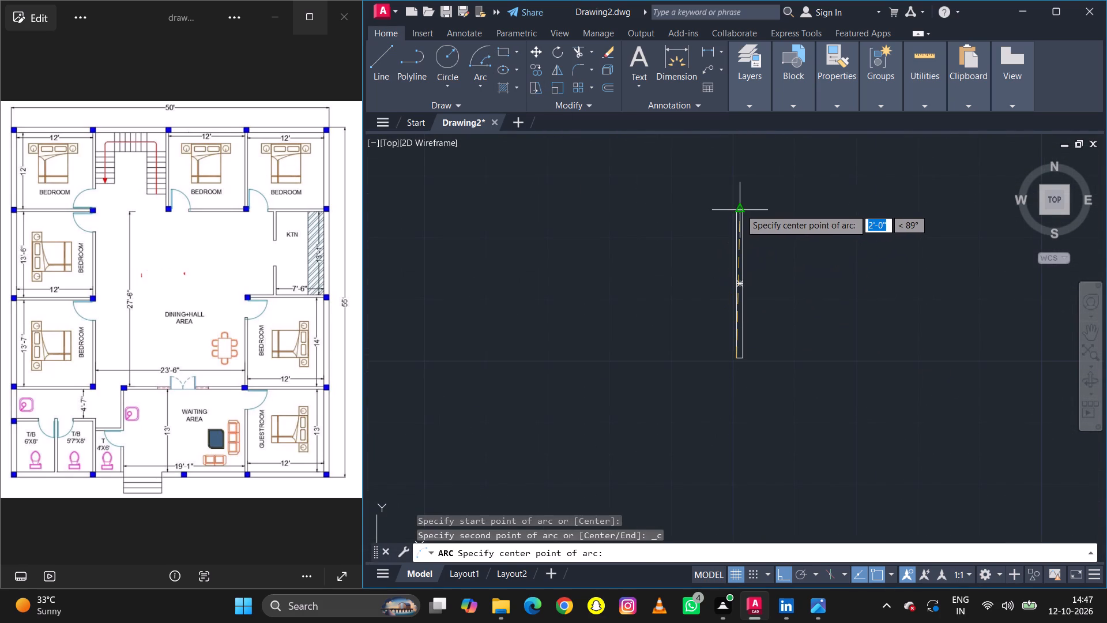
left_click(736, 211)
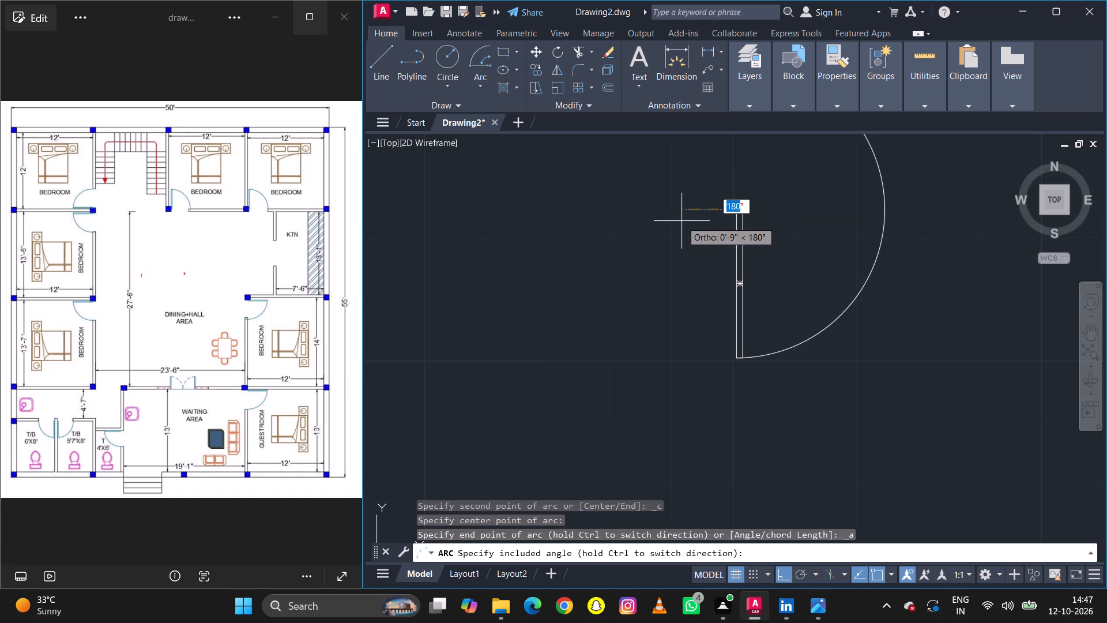
type("90")
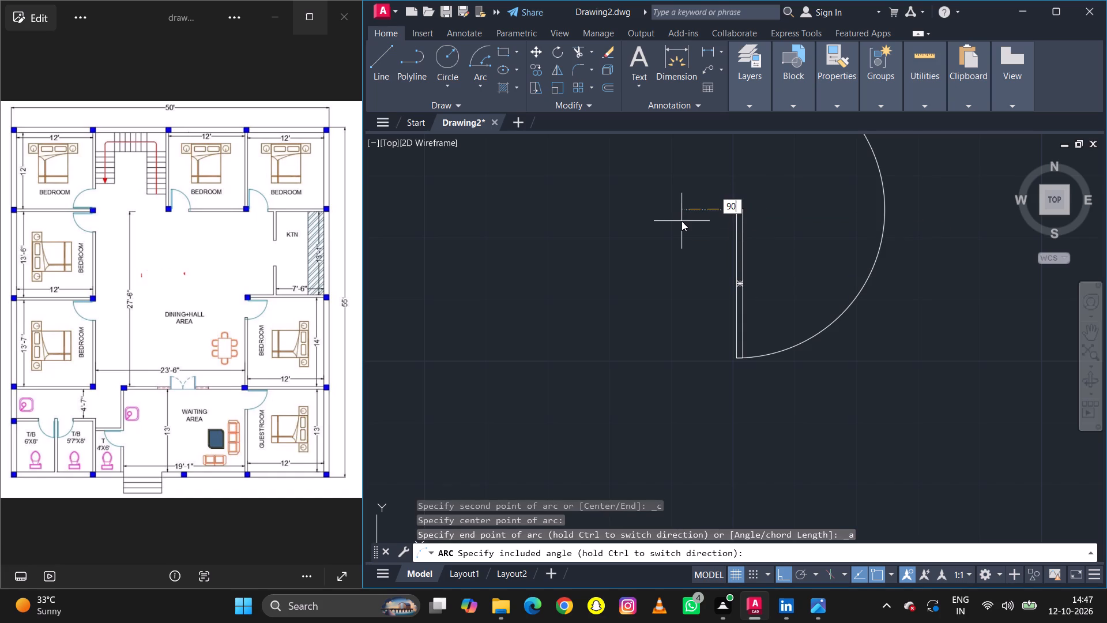
key("Return")
Mirror the leaf and arc across a vertical line through the arc's free end, keeping the source, to form a double door.
left_click_drag(897, 373, 821, 357)
left_click(681, 189)
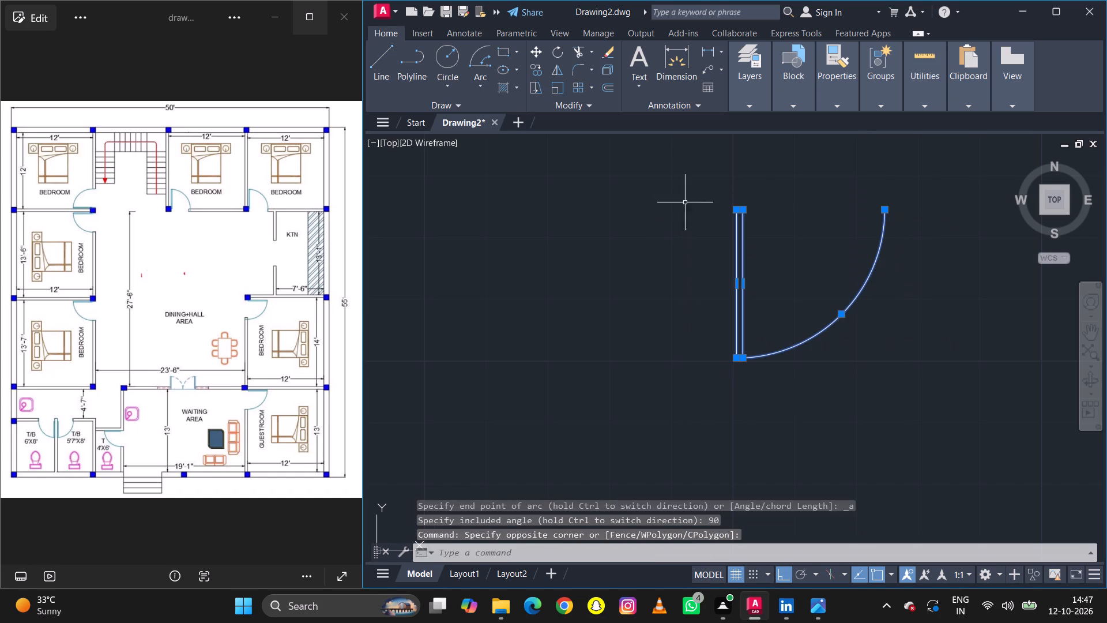
type("mi")
key("space")
left_click(889, 209)
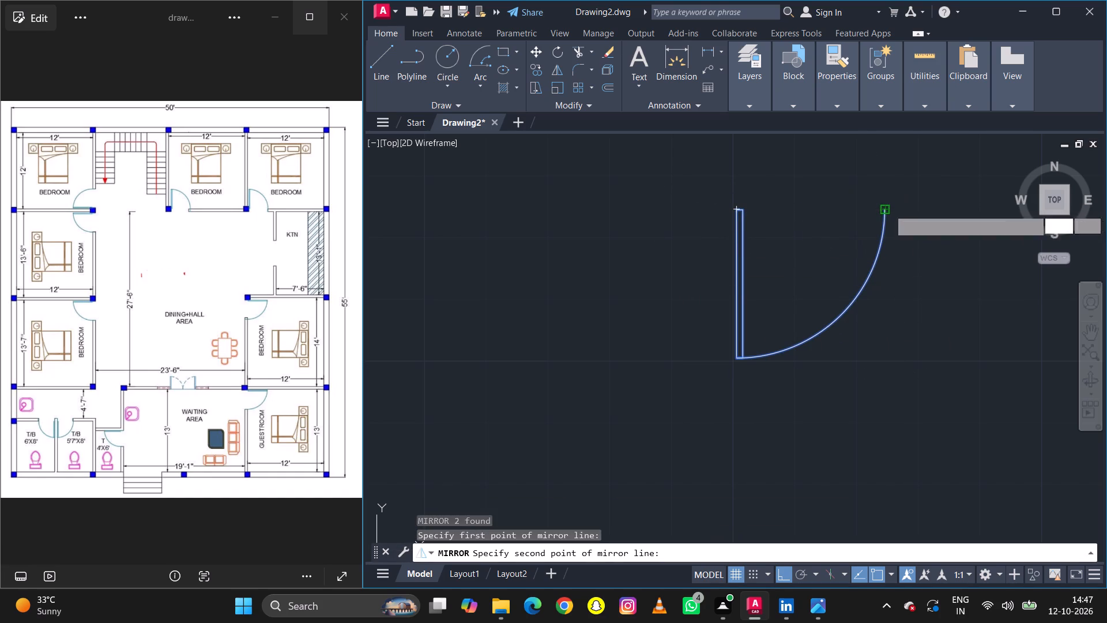
left_click(888, 380)
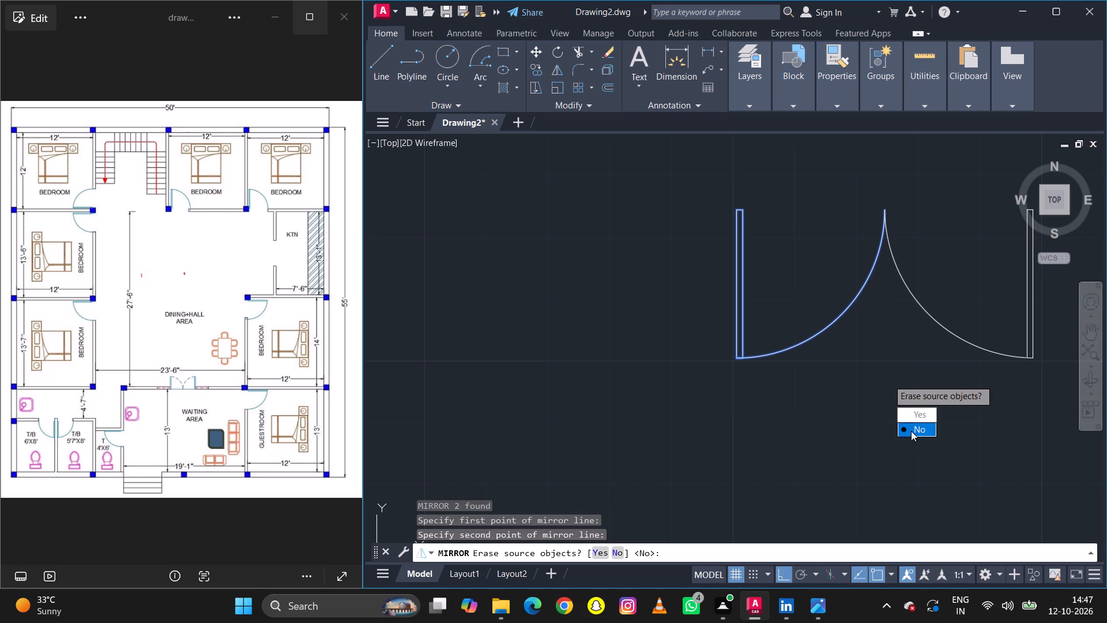
left_click_drag(911, 431, 888, 380)
scroll(822, 324, "down", 2)
left_click_drag(946, 360, 943, 361)
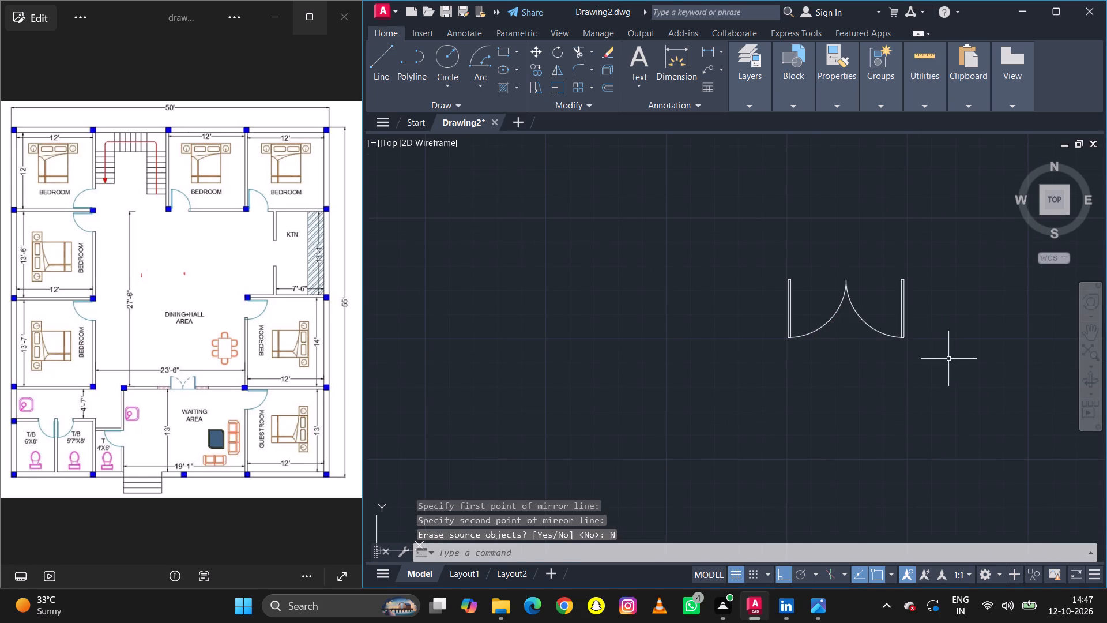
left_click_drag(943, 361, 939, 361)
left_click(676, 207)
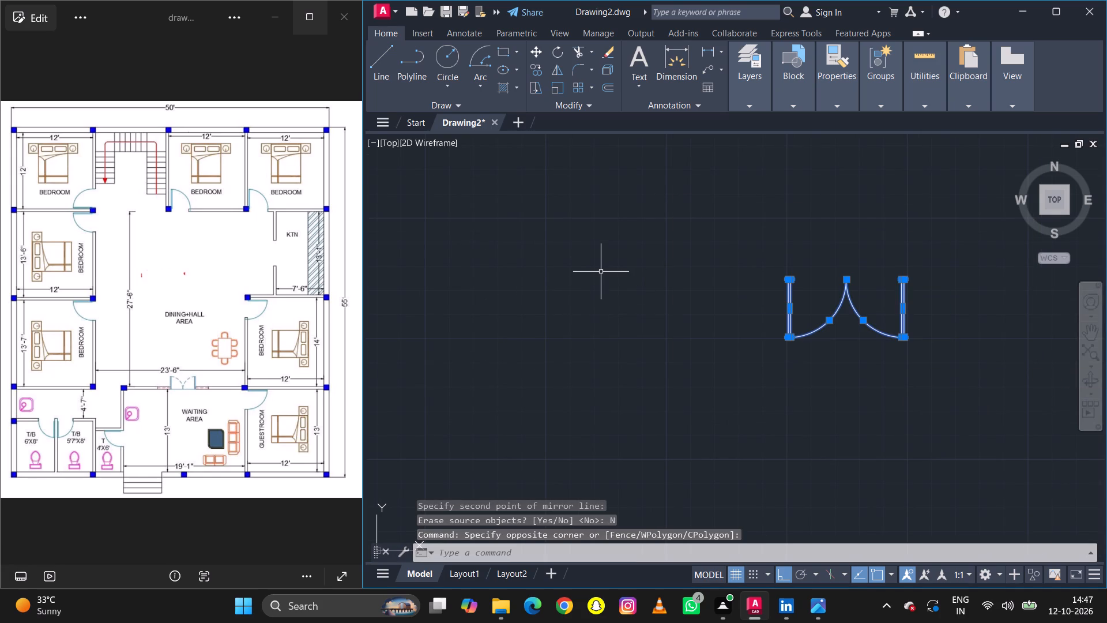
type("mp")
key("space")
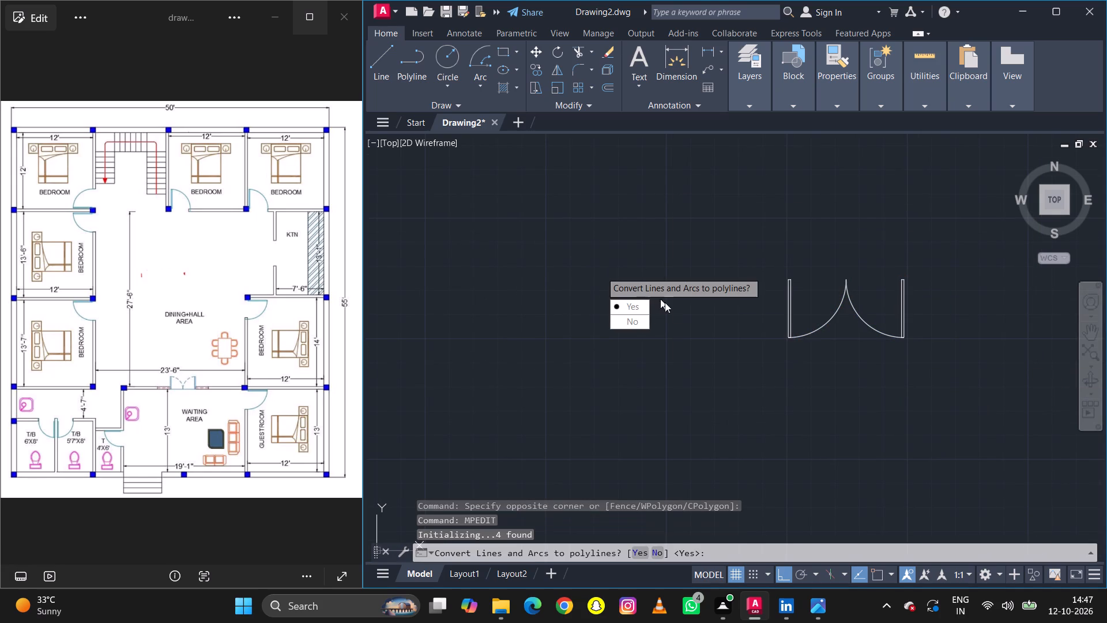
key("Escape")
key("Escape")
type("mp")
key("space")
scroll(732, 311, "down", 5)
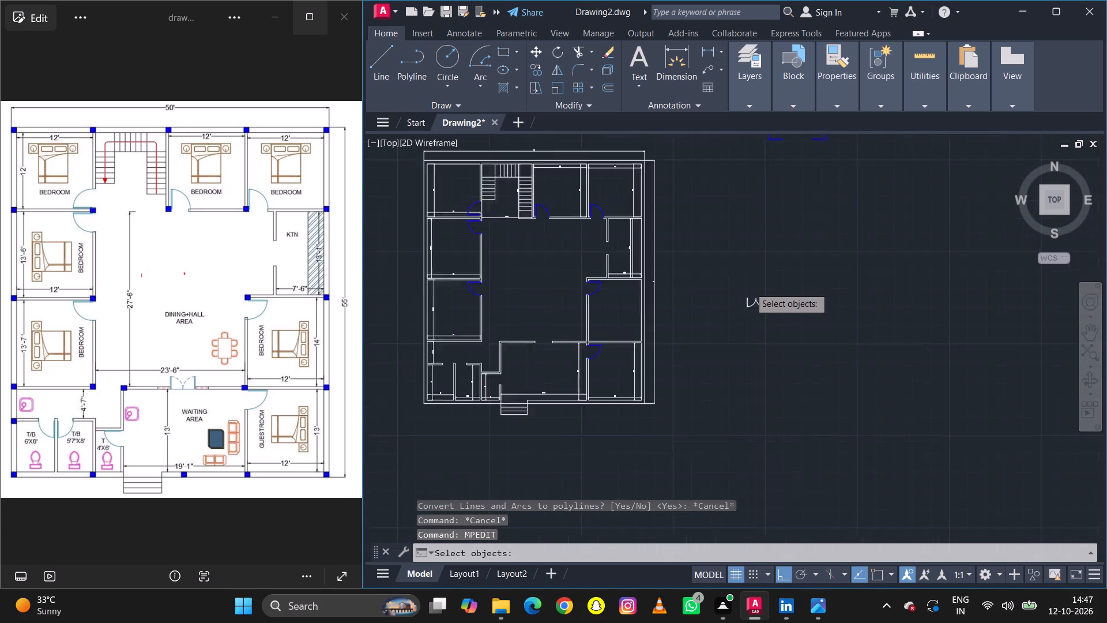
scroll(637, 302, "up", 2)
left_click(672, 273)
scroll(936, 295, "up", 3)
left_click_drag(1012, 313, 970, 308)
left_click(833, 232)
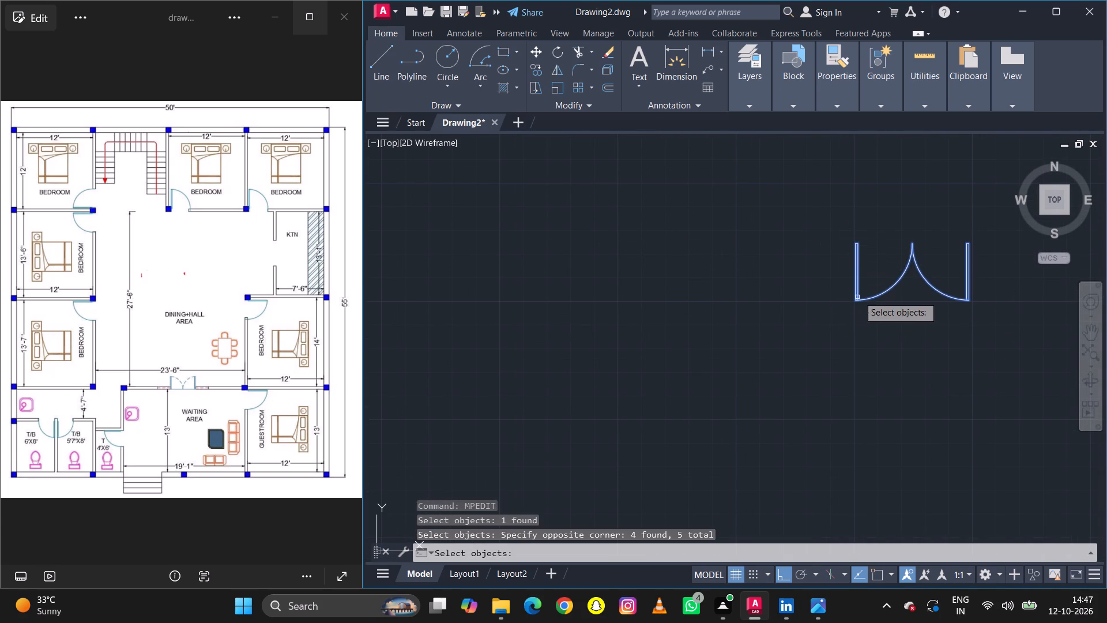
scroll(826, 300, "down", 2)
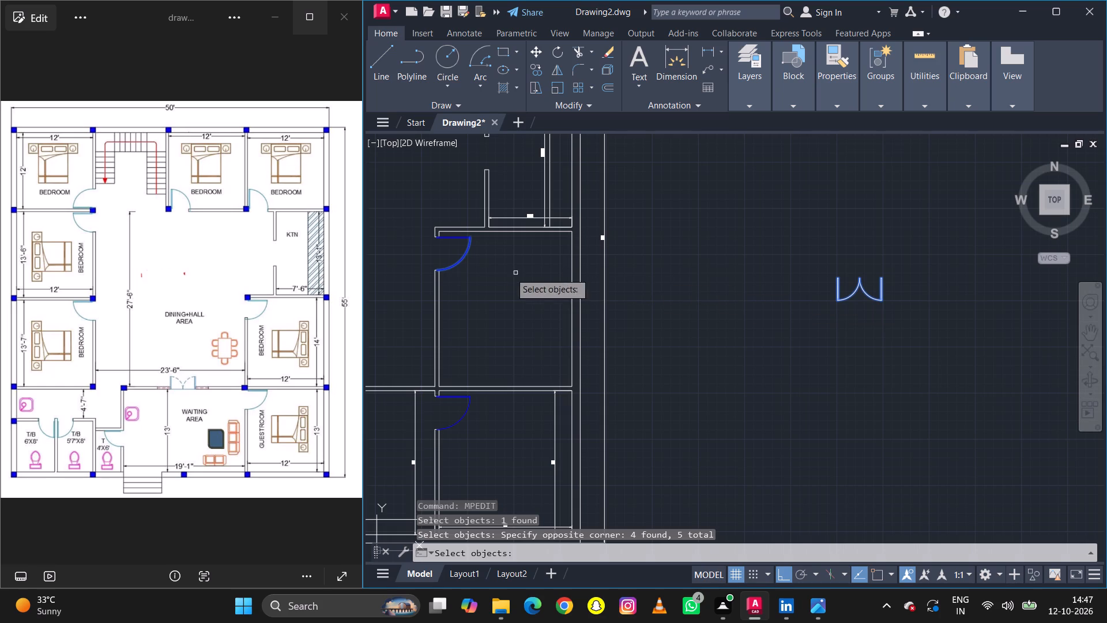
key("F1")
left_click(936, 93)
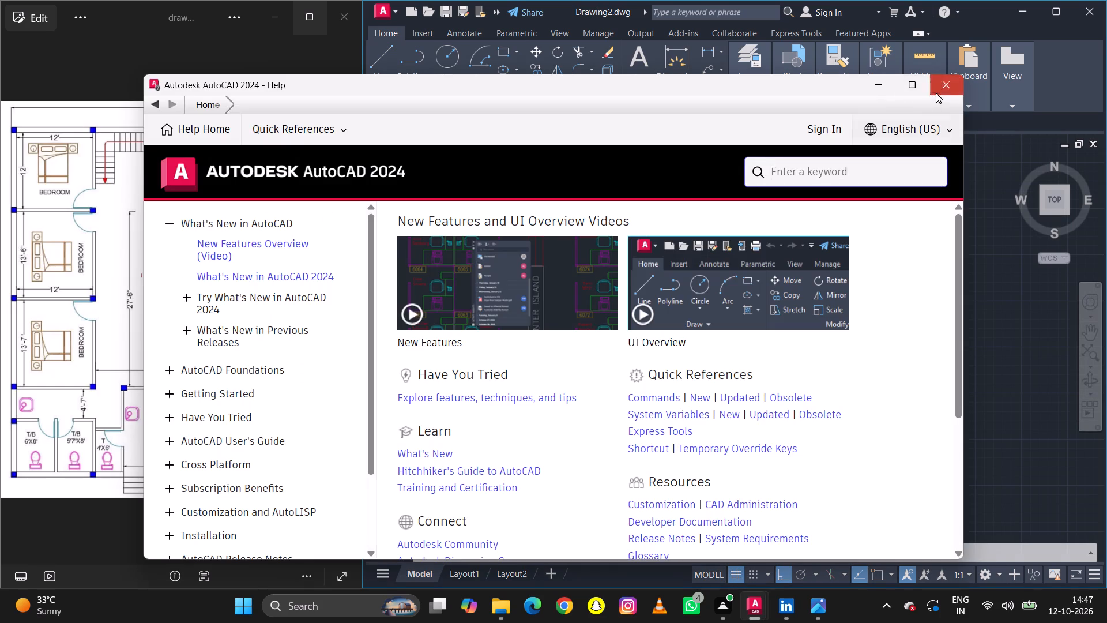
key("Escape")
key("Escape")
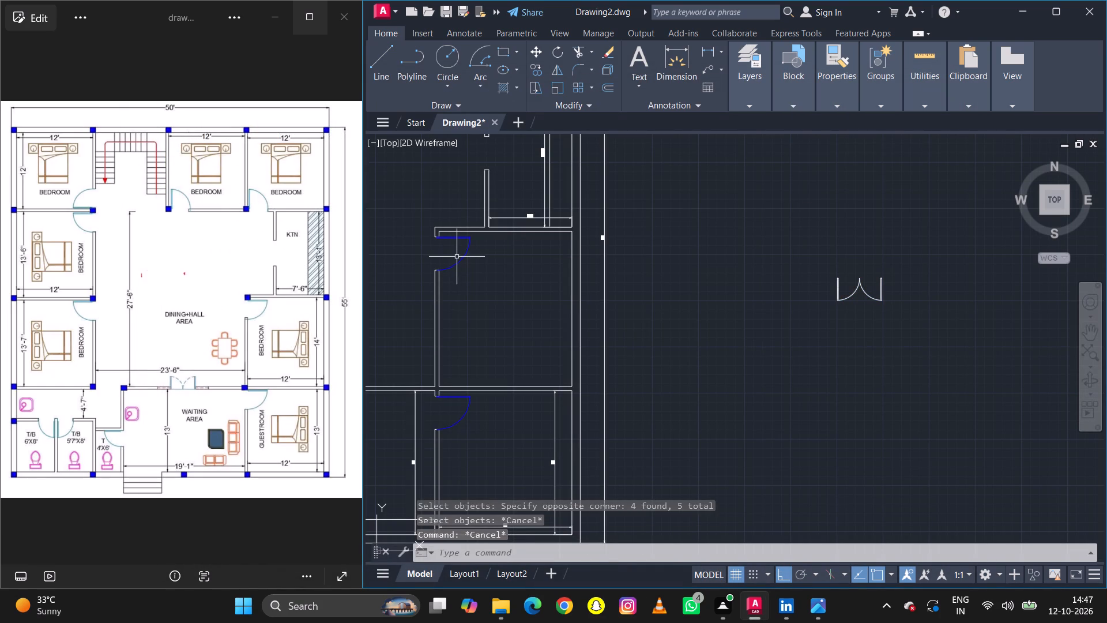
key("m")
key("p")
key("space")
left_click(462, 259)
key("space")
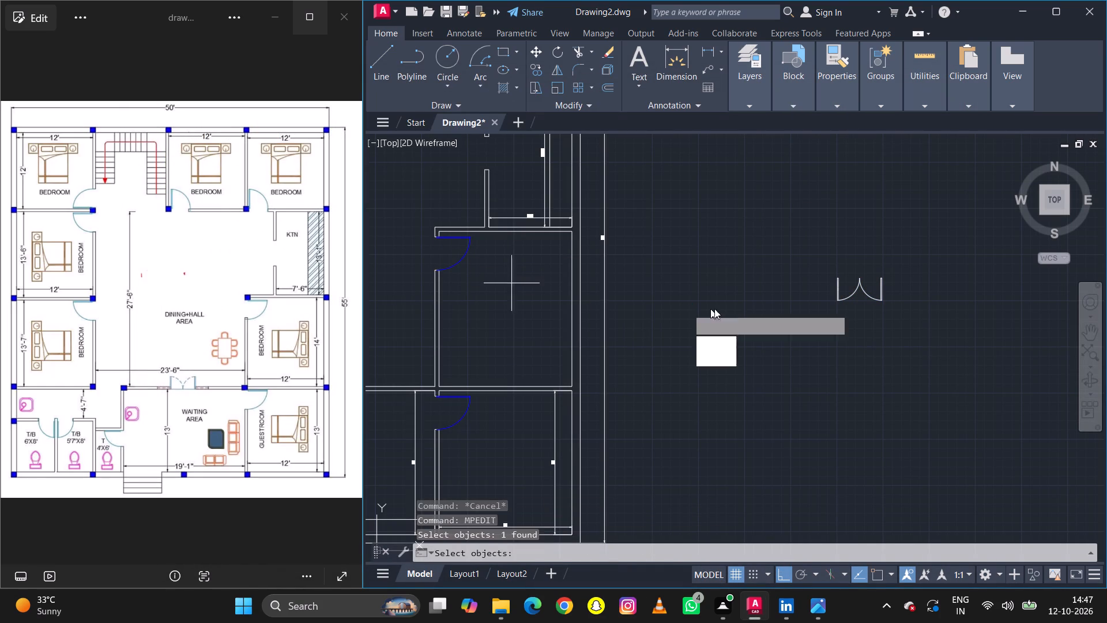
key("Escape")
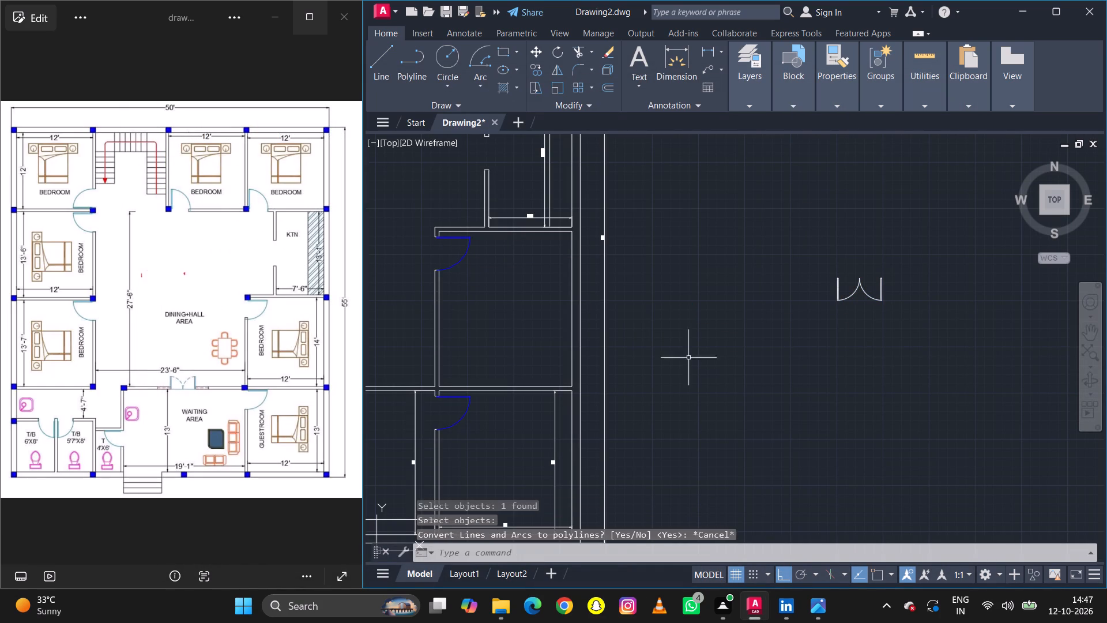
Match the properties of the blue bedroom door swing onto all the leaves and arcs of the new double door east of the plan.
scroll(412, 240, "up", 2)
key("m")
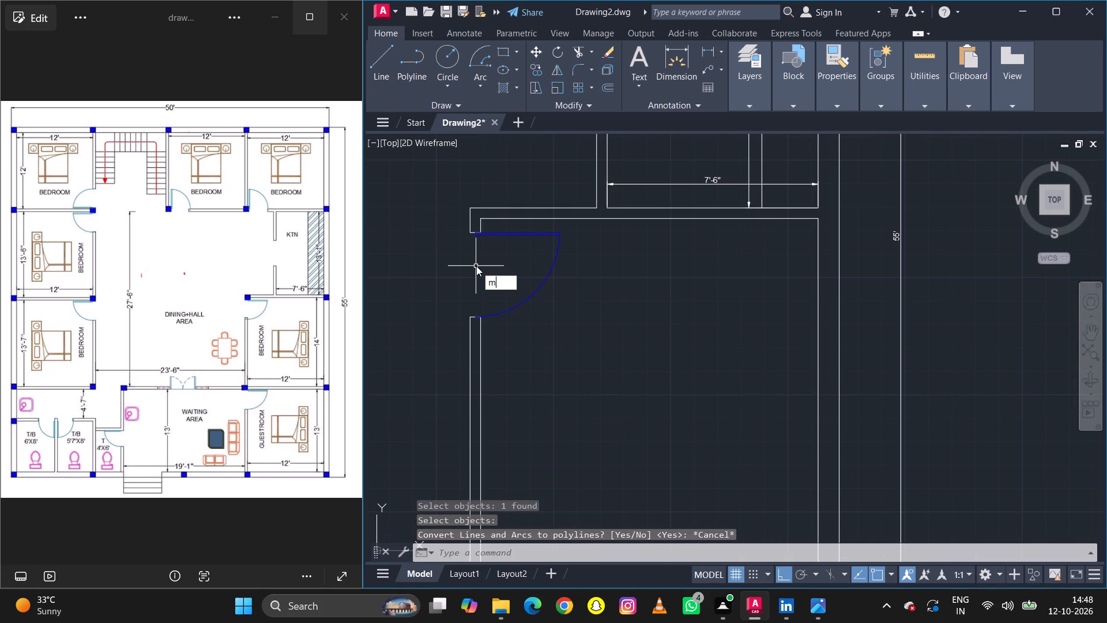
left_click(822, 103)
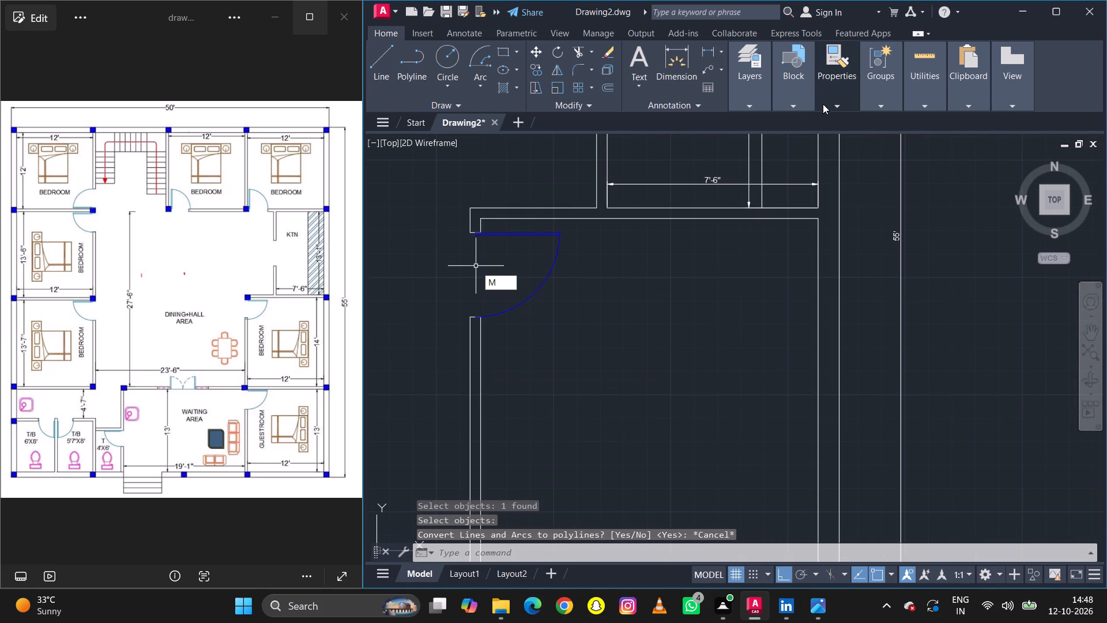
left_click(827, 106)
left_click(828, 107)
double_click(843, 130)
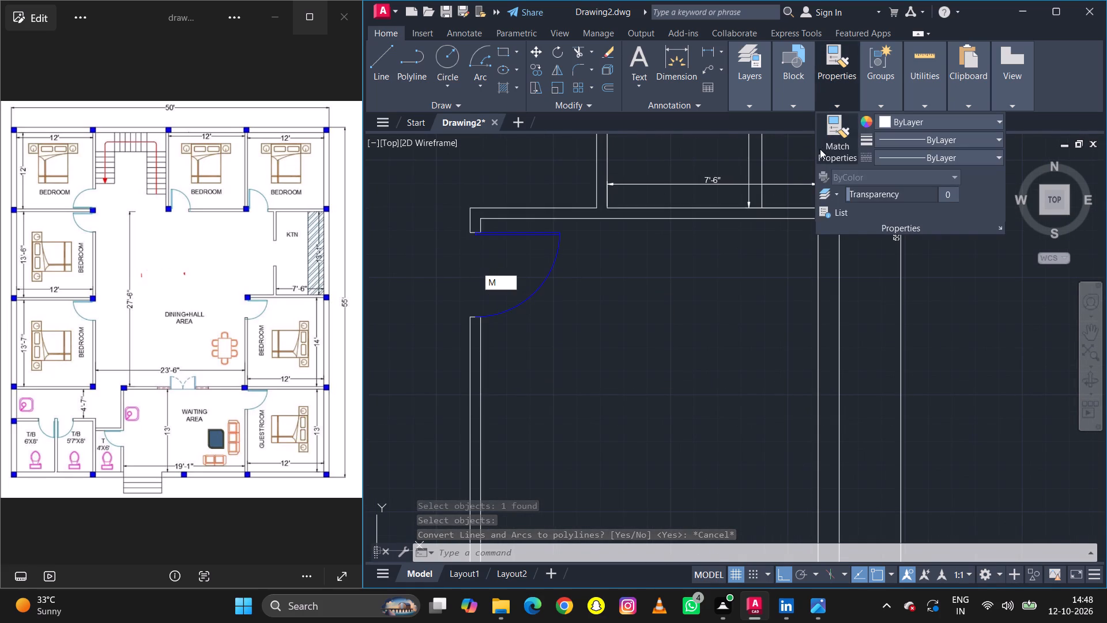
left_click(546, 282)
scroll(477, 242, "down", 4)
scroll(652, 262, "up", 2)
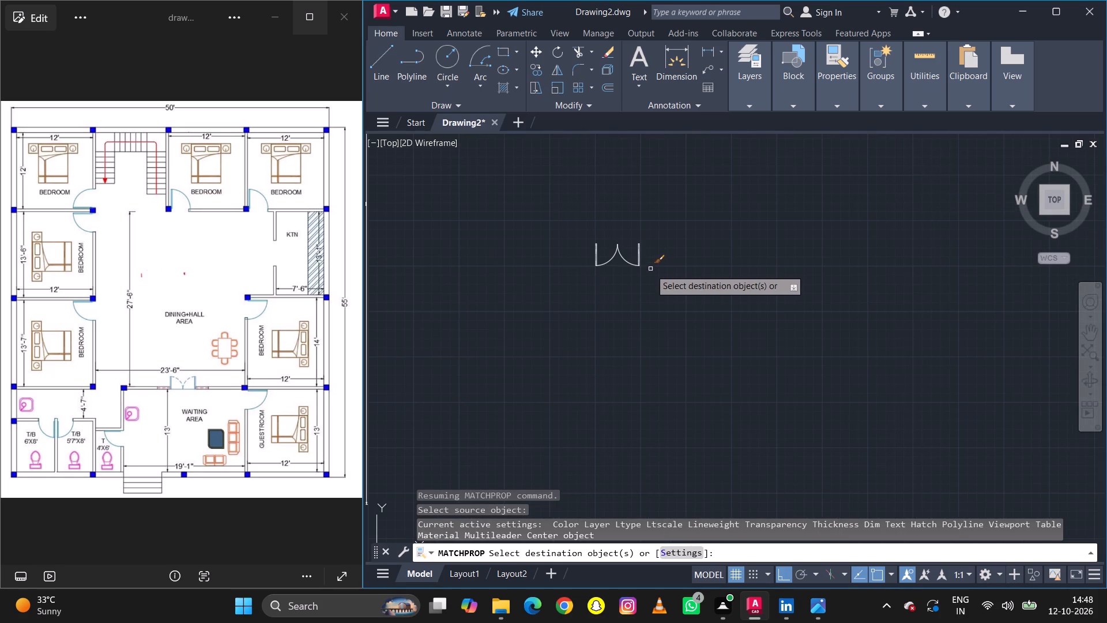
left_click_drag(663, 279, 652, 200)
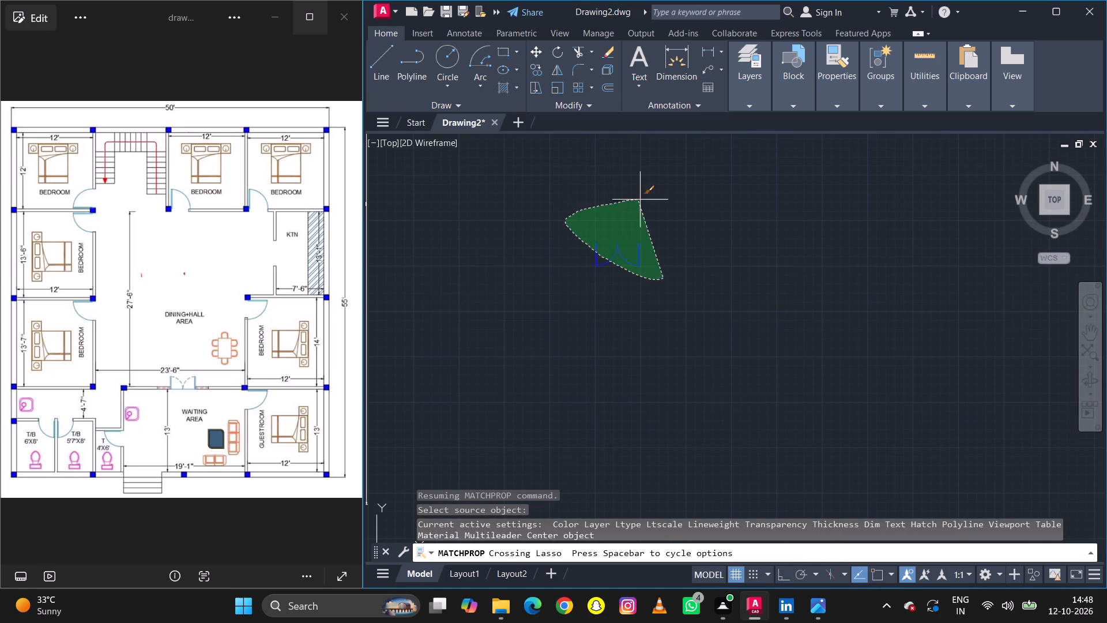
left_click_drag(652, 200, 664, 200)
key("Escape")
scroll(643, 271, "up", 2)
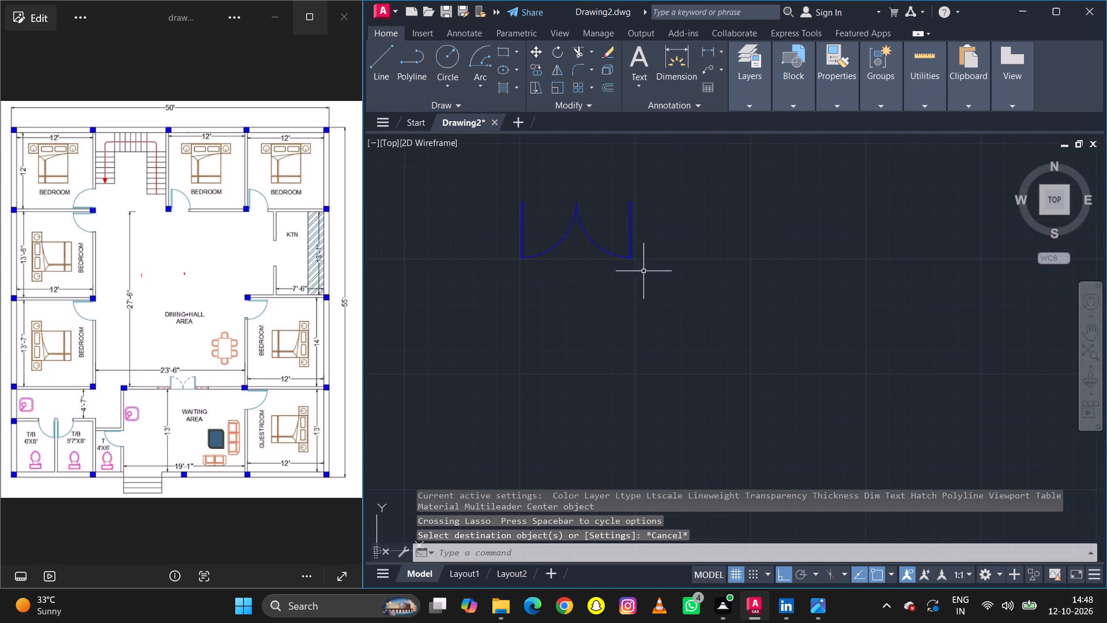
Mirror the blue double door across a horizontal line just above it, keeping the source objects.
left_click_drag(677, 287, 591, 276)
left_click(472, 156)
key("m")
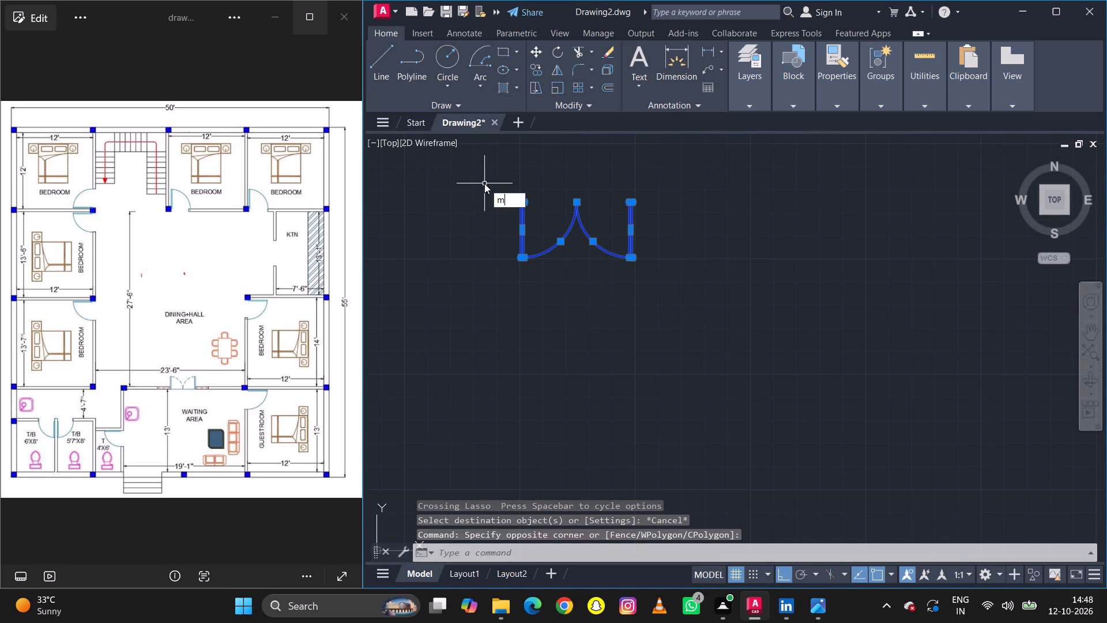
key("o")
key("BackSpace")
type("i")
key("space")
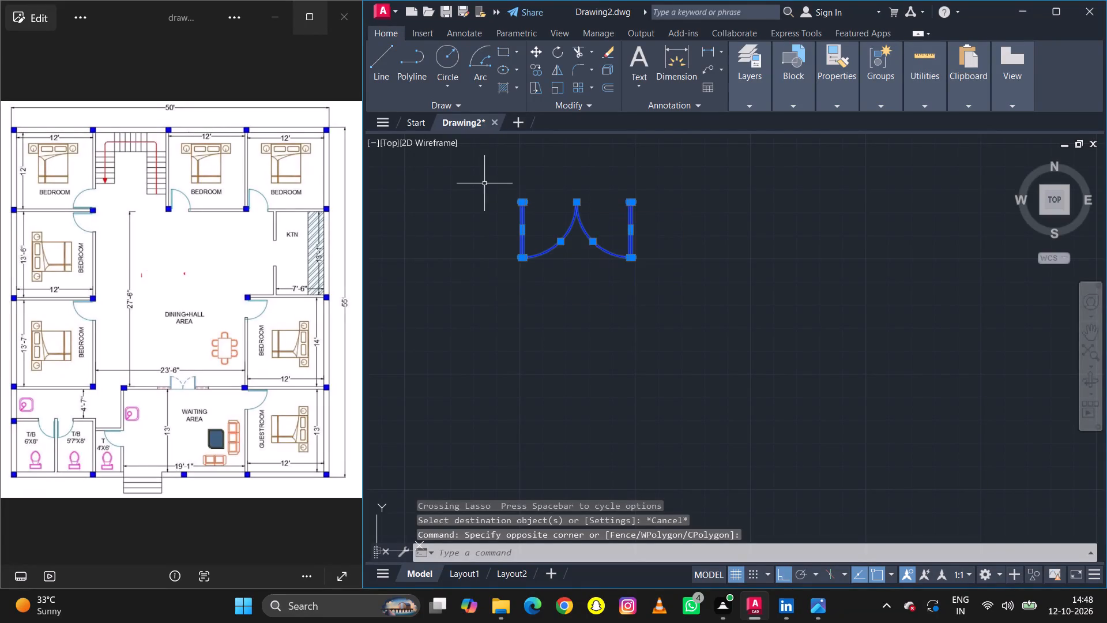
left_click(657, 177)
left_click(398, 191)
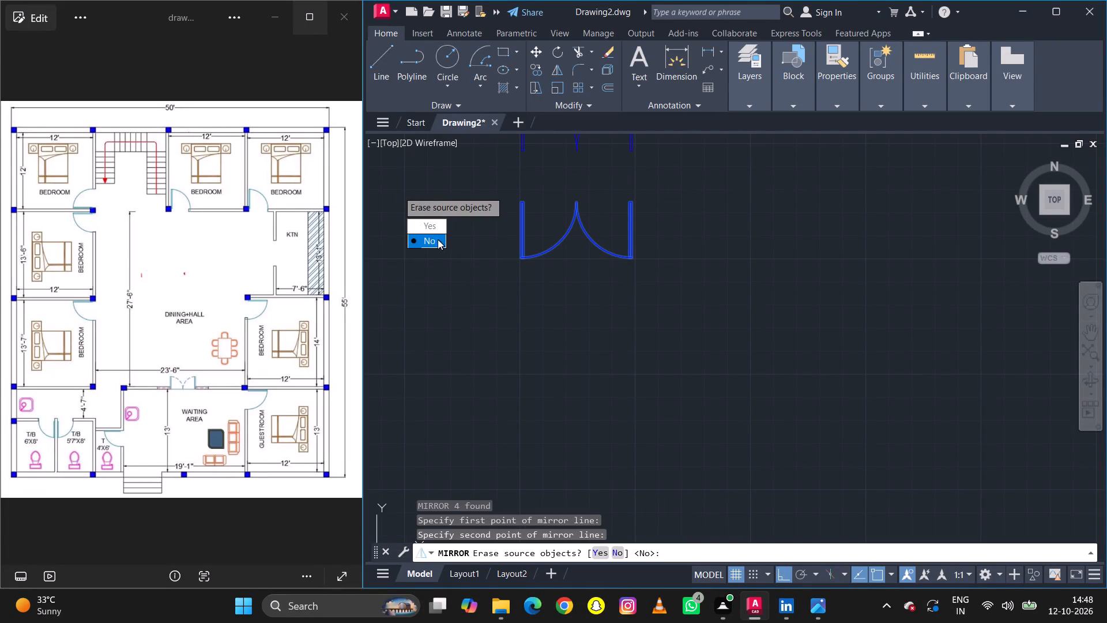
left_click_drag(432, 239, 398, 191)
Move the mirrored double door into the dining hall–waiting area opening, placing its lower-right corner at the midpoint of the opening's east jamb.
scroll(514, 219, "down", 3)
scroll(549, 204, "up", 2)
left_click(553, 211)
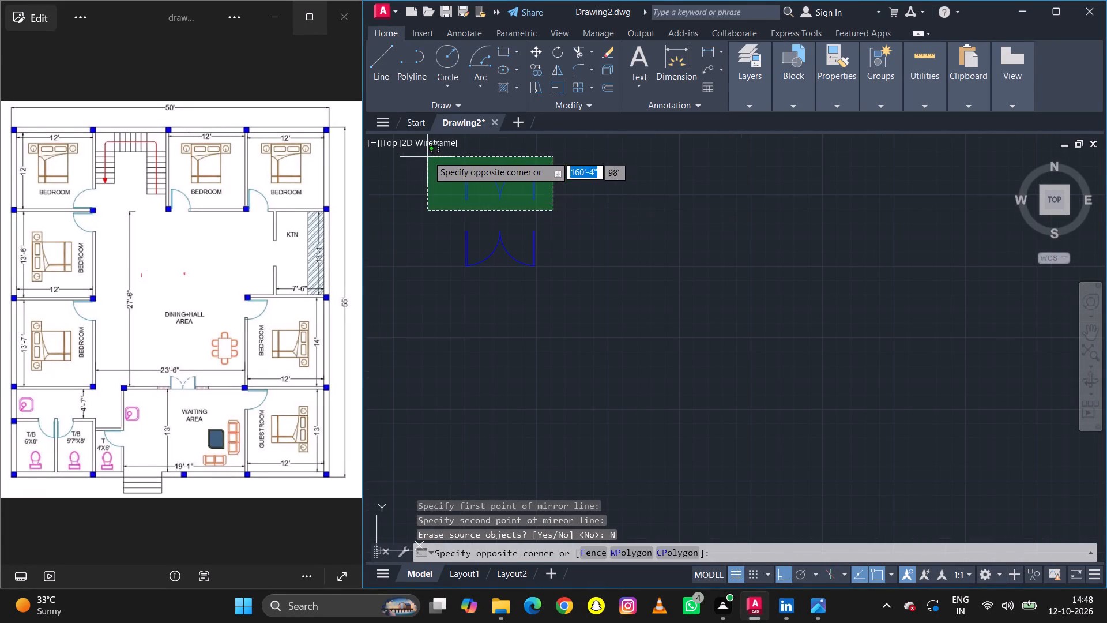
left_click(428, 147)
key("m")
key("space")
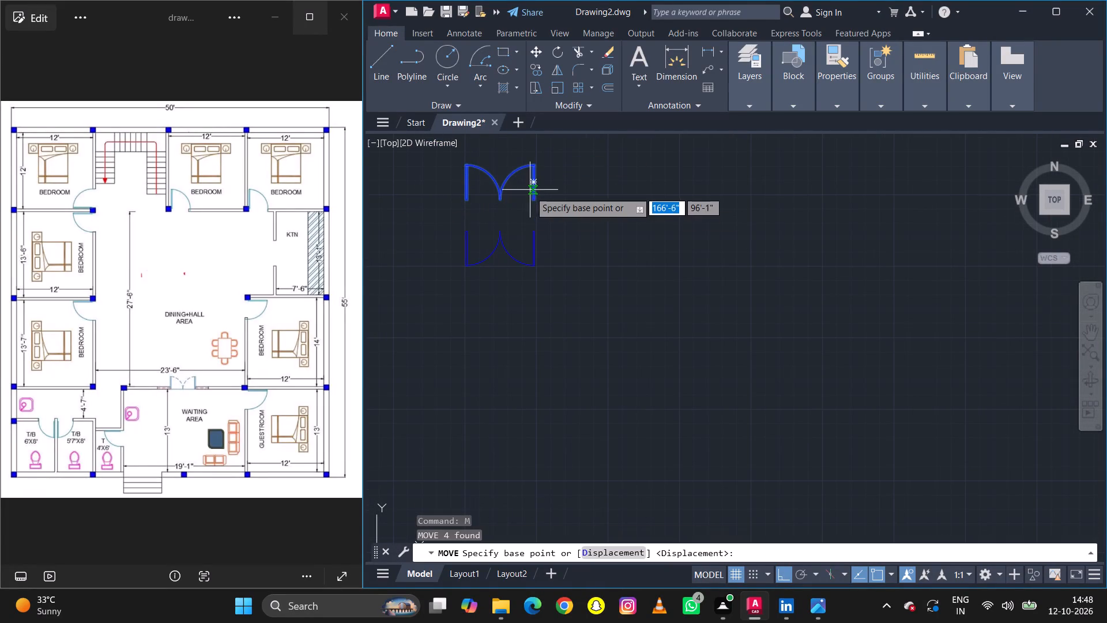
scroll(532, 200, "up", 2)
left_click(539, 197)
scroll(574, 197, "down", 9)
scroll(513, 231, "up", 9)
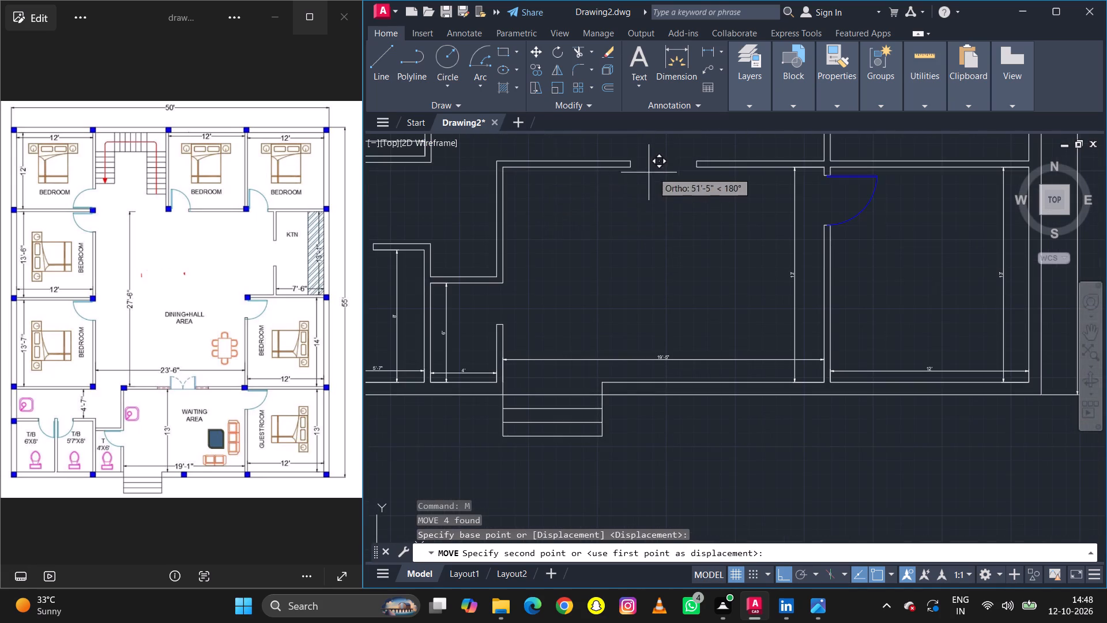
scroll(696, 163, "up", 3)
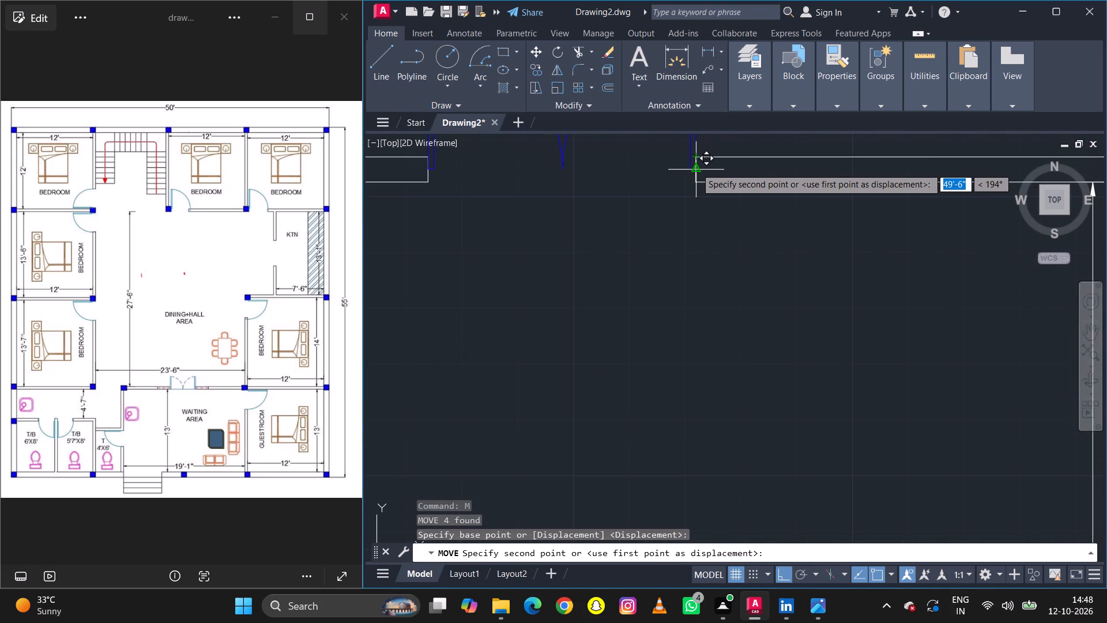
left_click(696, 168)
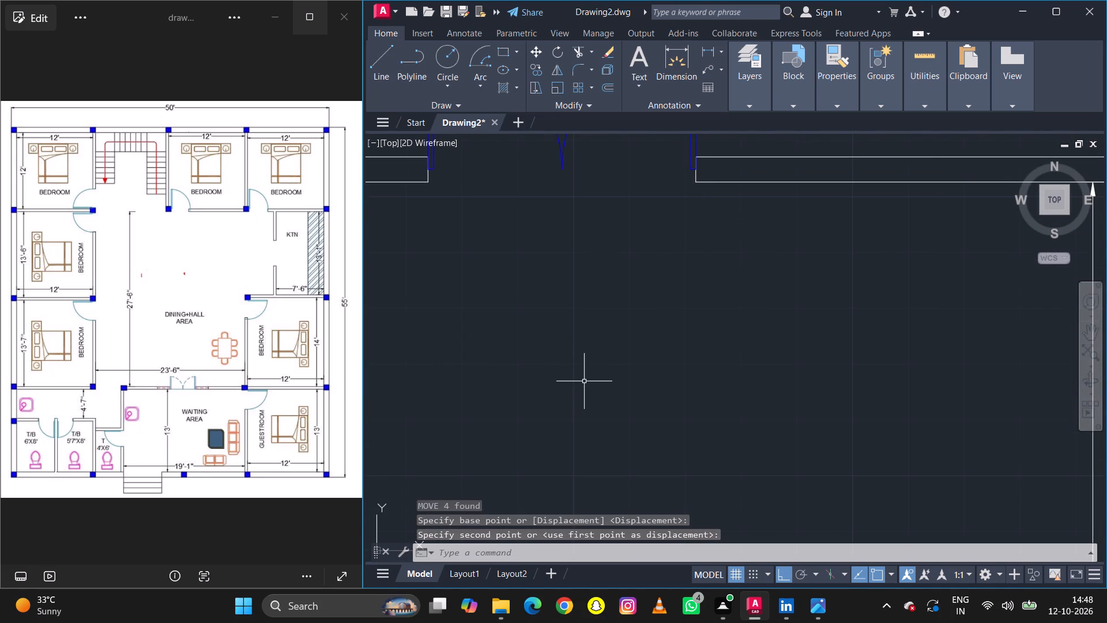
scroll(694, 260, "down", 7)
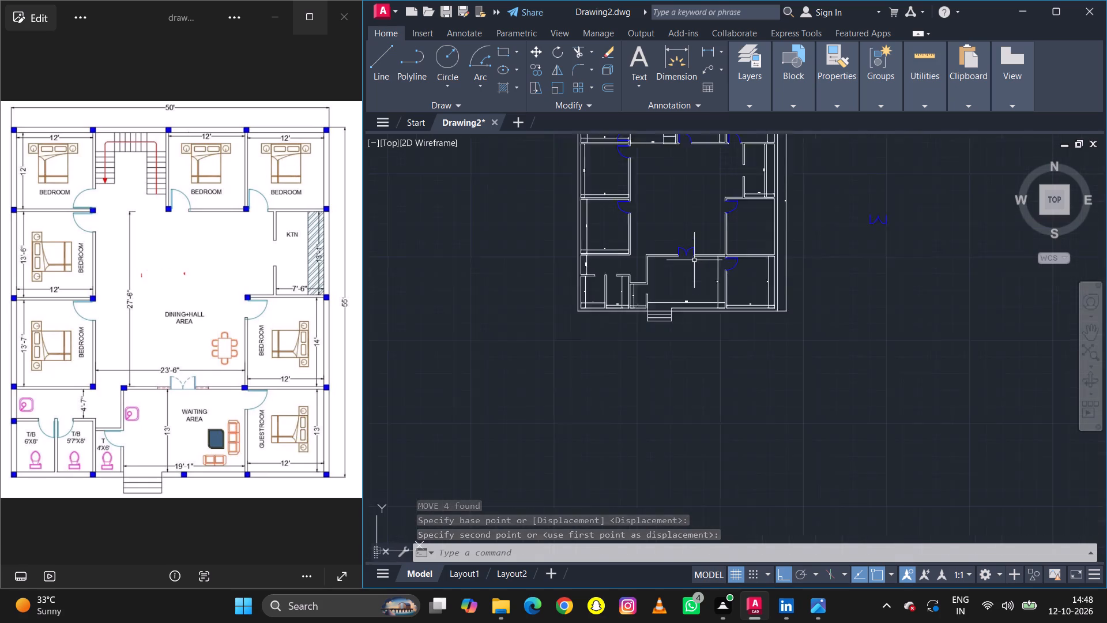
scroll(689, 242, "up", 2)
scroll(682, 254, "down", 1)
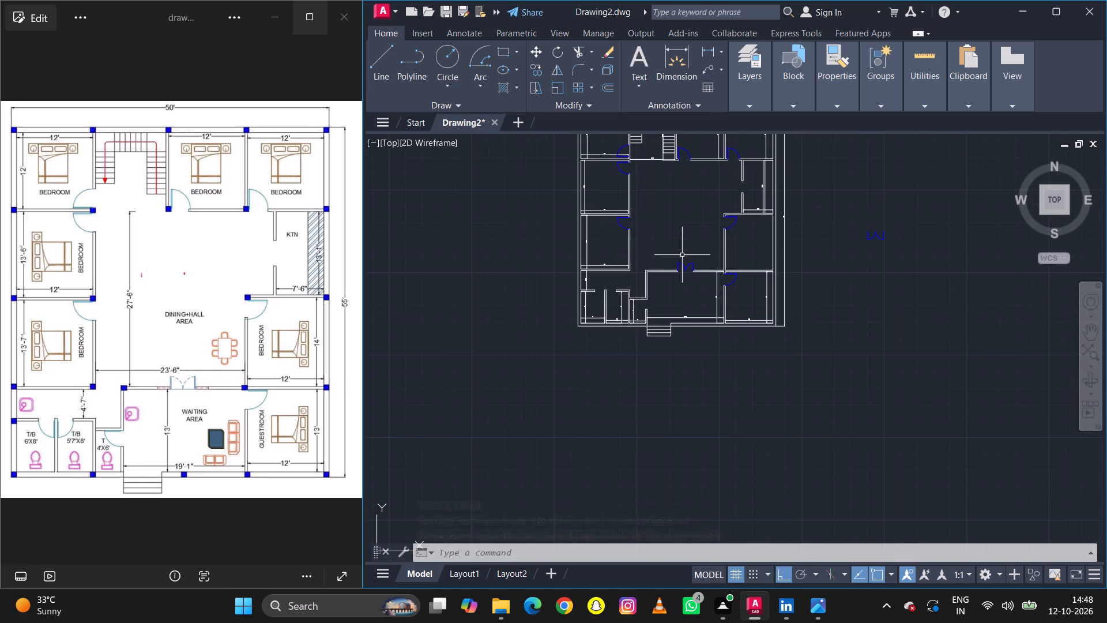
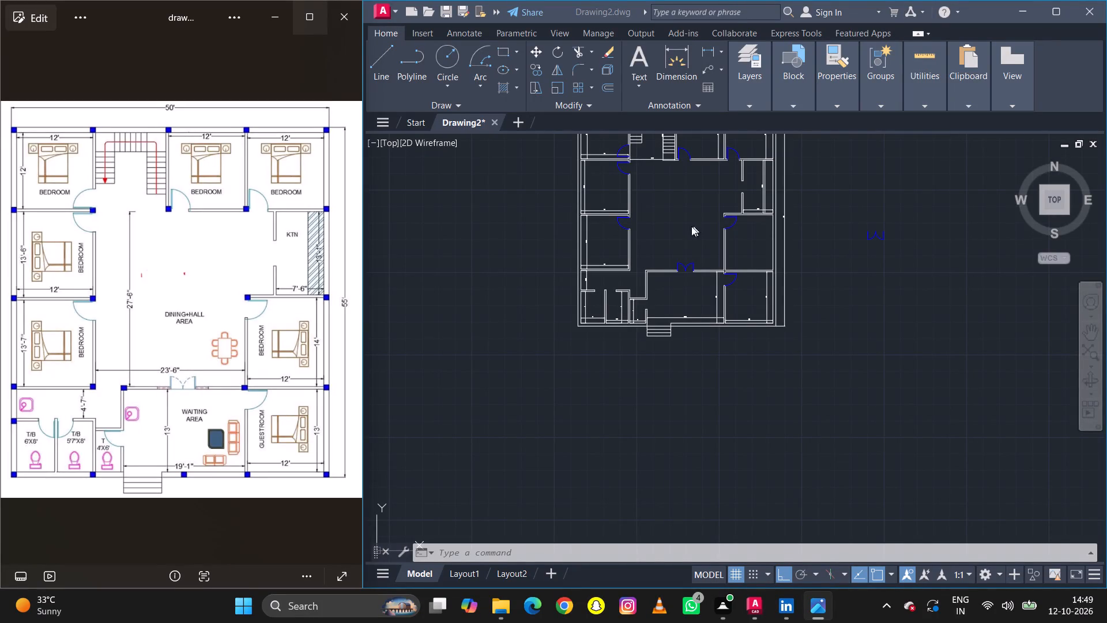
Delete the width and depth dimensions of the staircase area at the north side of the plan.
scroll(616, 311, "up", 4)
scroll(593, 312, "down", 2)
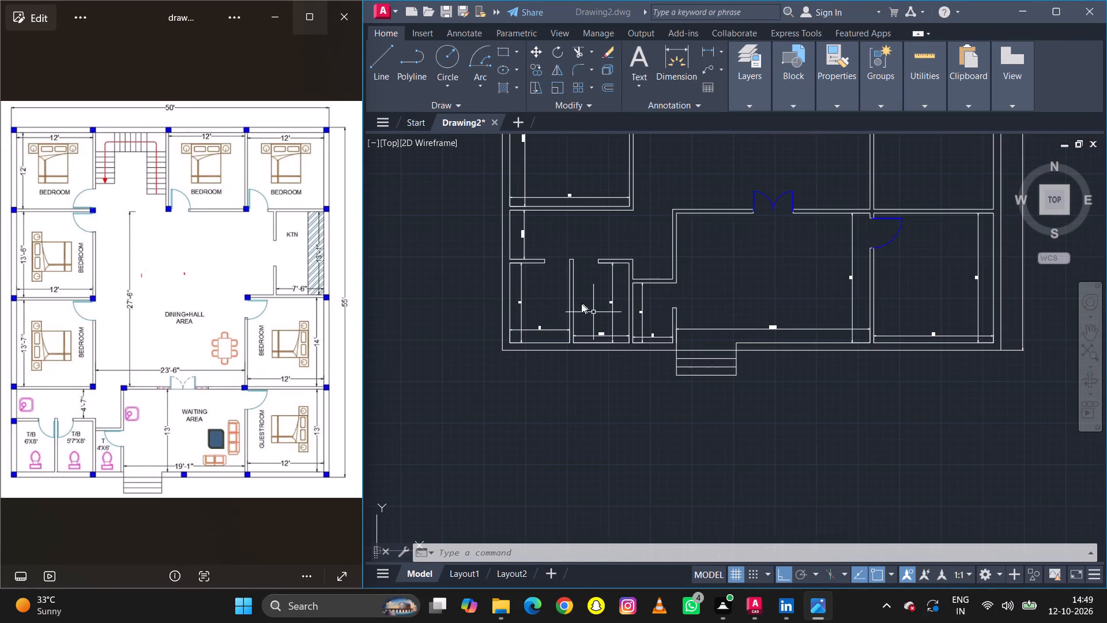
scroll(578, 325, "down", 4)
scroll(618, 221, "up", 3)
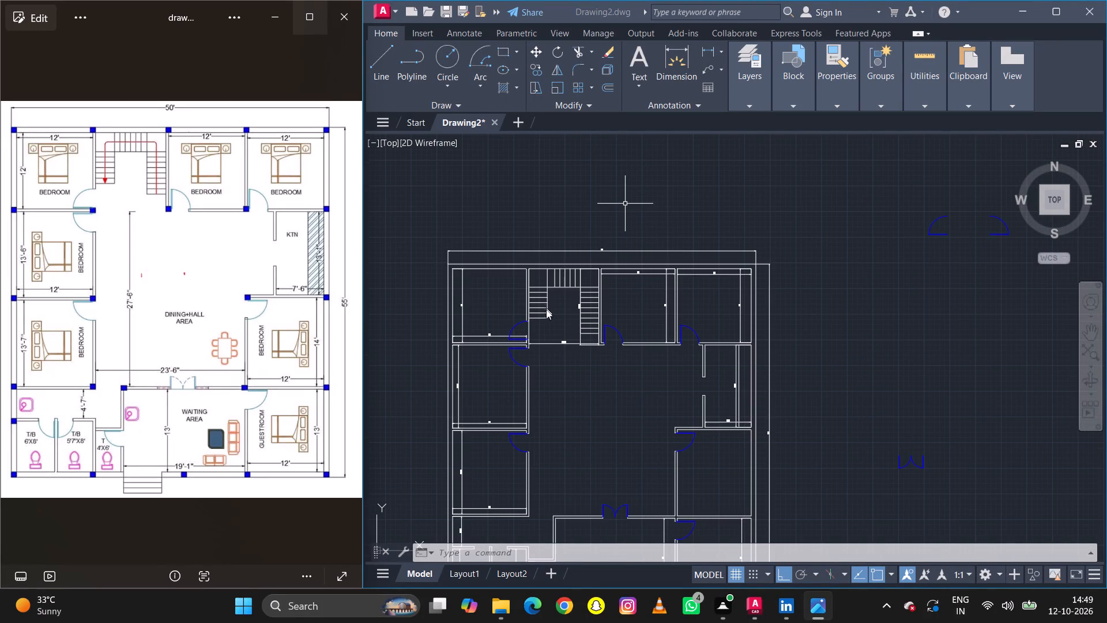
scroll(574, 353, "up", 2)
scroll(574, 353, "down", 1)
scroll(574, 354, "up", 3)
scroll(602, 337, "down", 2)
left_click(605, 329)
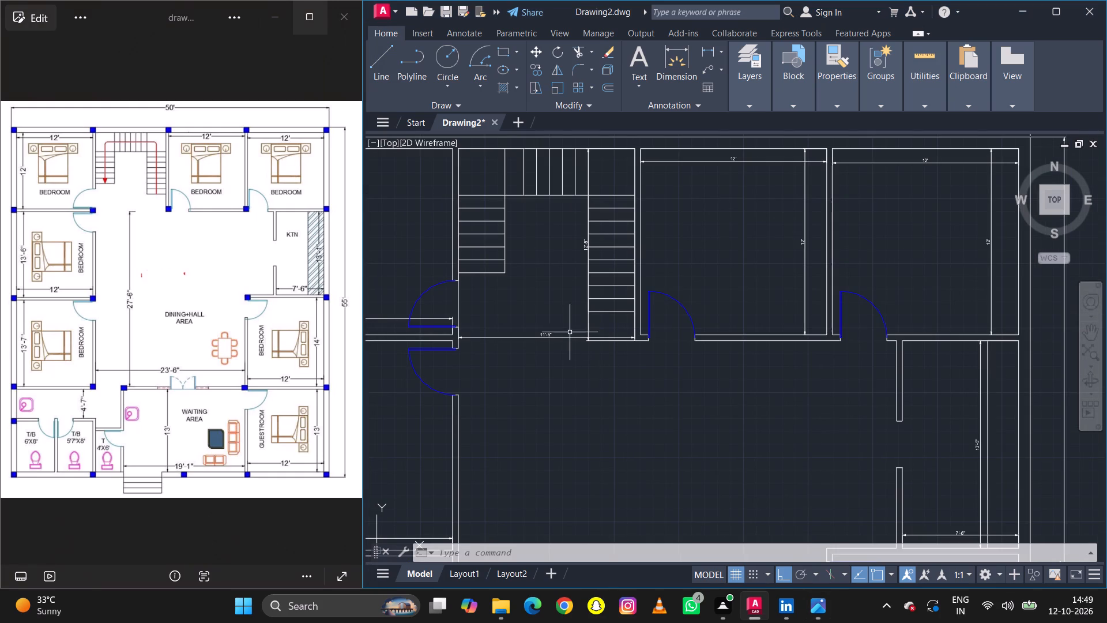
key("Escape")
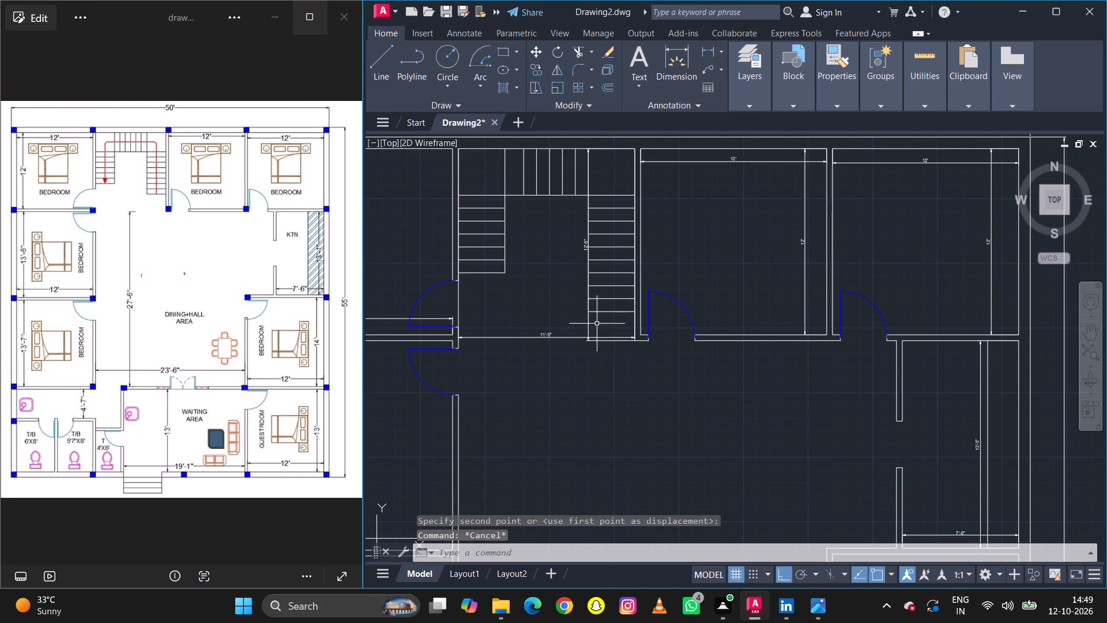
left_click_drag(602, 328, 568, 345)
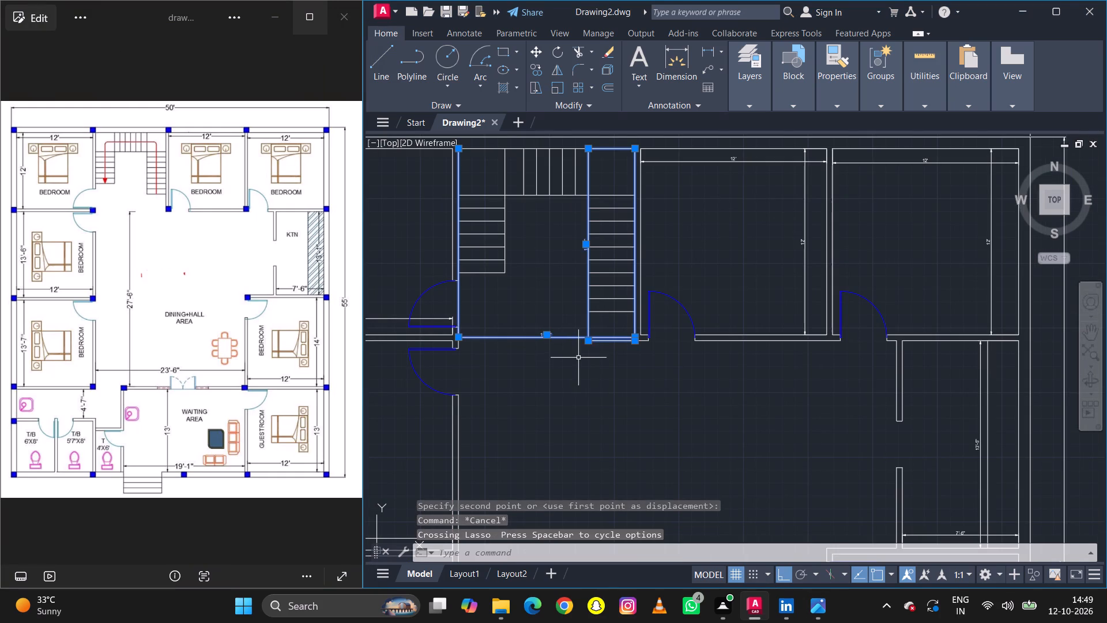
key("Delete")
Delete the width and depth dimensions inside the two bedrooms east of the staircase.
left_click_drag(701, 333, 745, 202)
left_click_drag(817, 180, 790, 171)
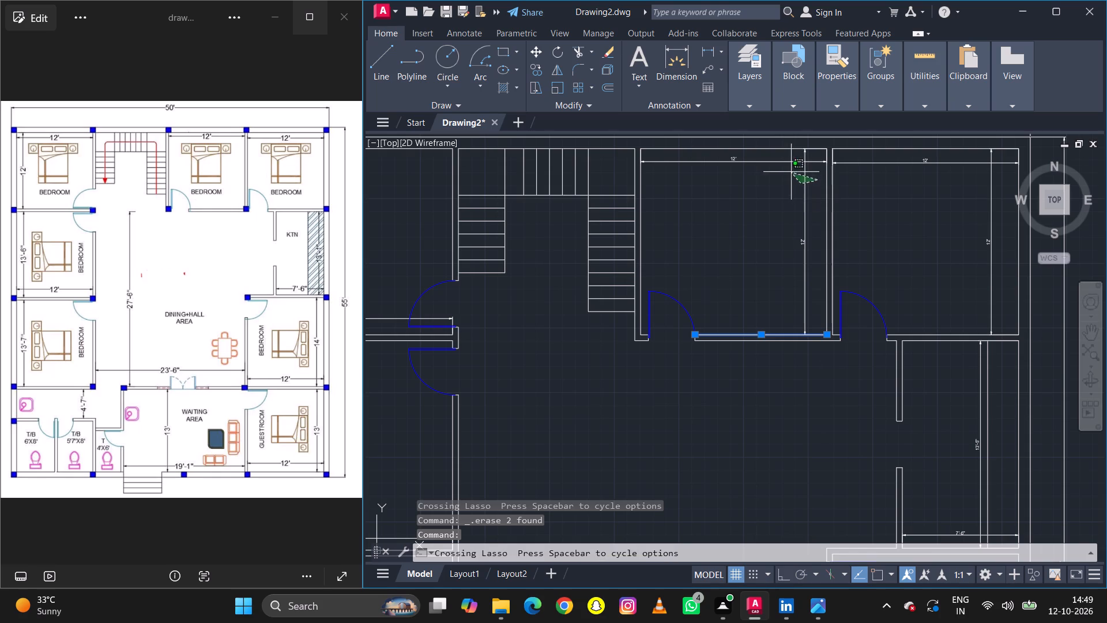
left_click_drag(790, 171, 784, 161)
key("Delete")
left_click(933, 162)
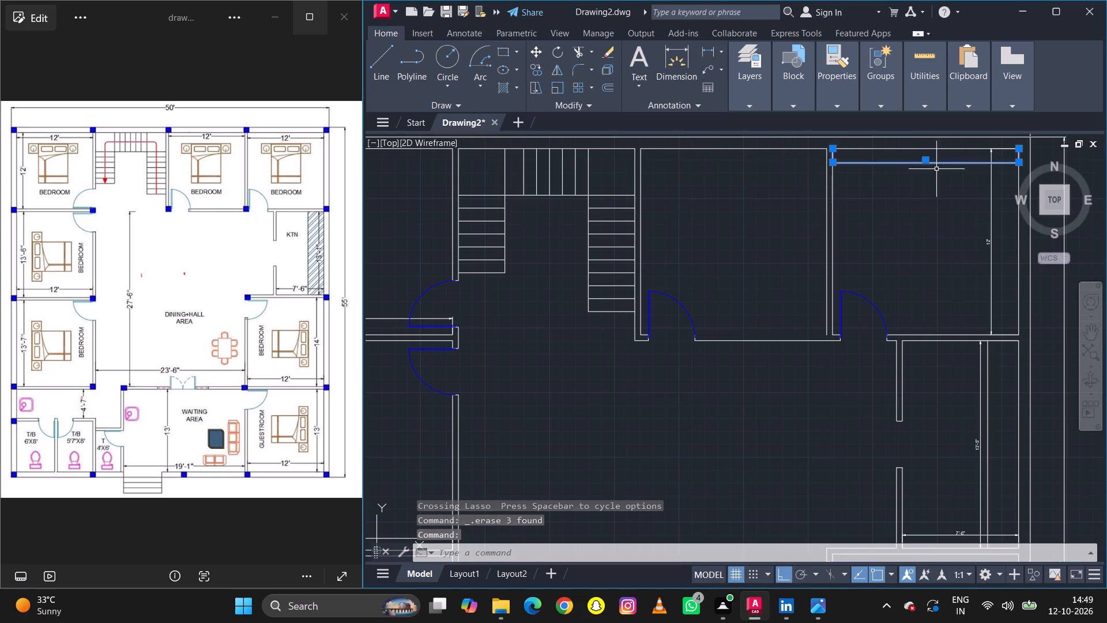
key("Delete")
left_click(991, 192)
key("Delete")
Delete the kitchen's length and width dimensions.
scroll(911, 230, "down", 2)
scroll(933, 309, "up", 2)
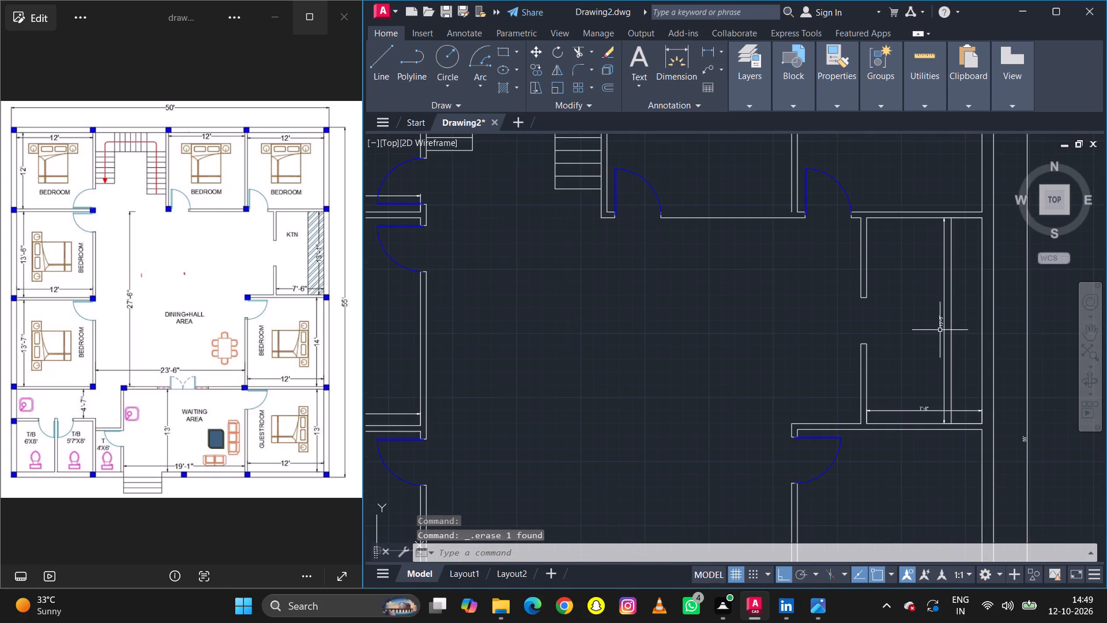
left_click(943, 330)
key("Delete")
left_click(922, 410)
key("Delete")
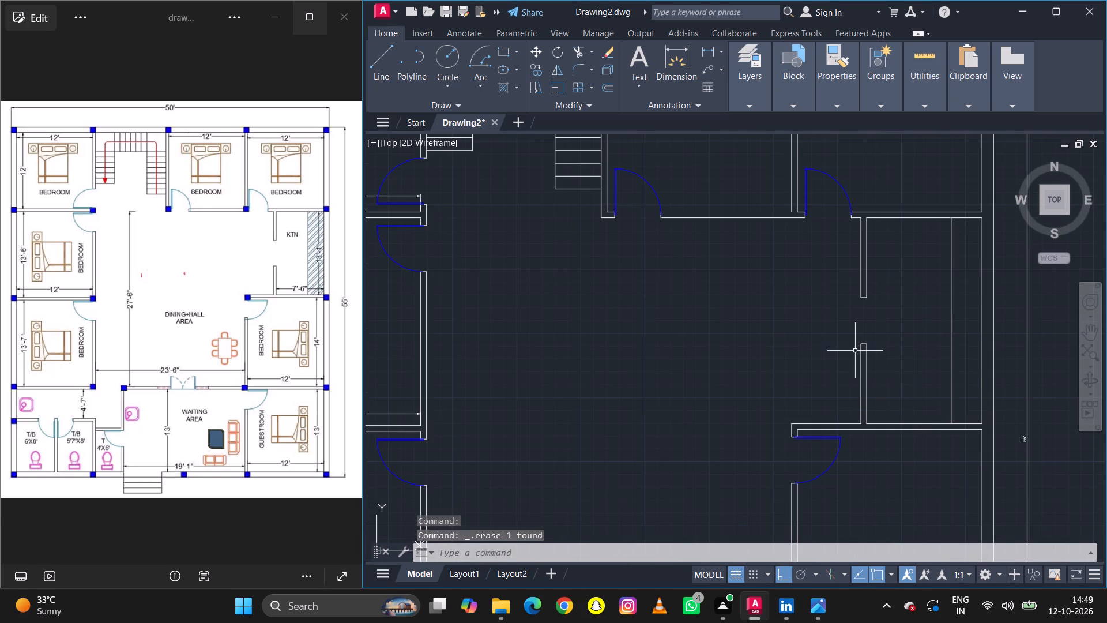
Delete the width and depth dimensions inside the guest room at the plan's southeast corner.
scroll(849, 321, "up", 1)
scroll(849, 320, "down", 7)
scroll(870, 394, "up", 3)
scroll(823, 327, "down", 1)
scroll(824, 328, "up", 1)
scroll(824, 328, "down", 2)
scroll(796, 238, "up", 4)
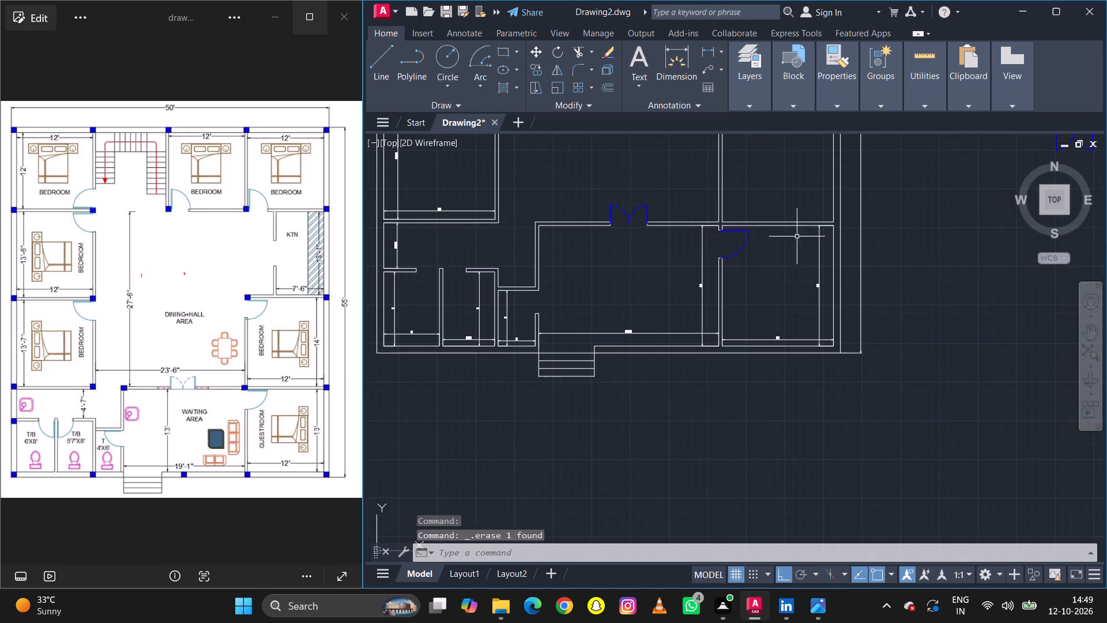
left_click(817, 318)
key("Delete")
left_click(790, 339)
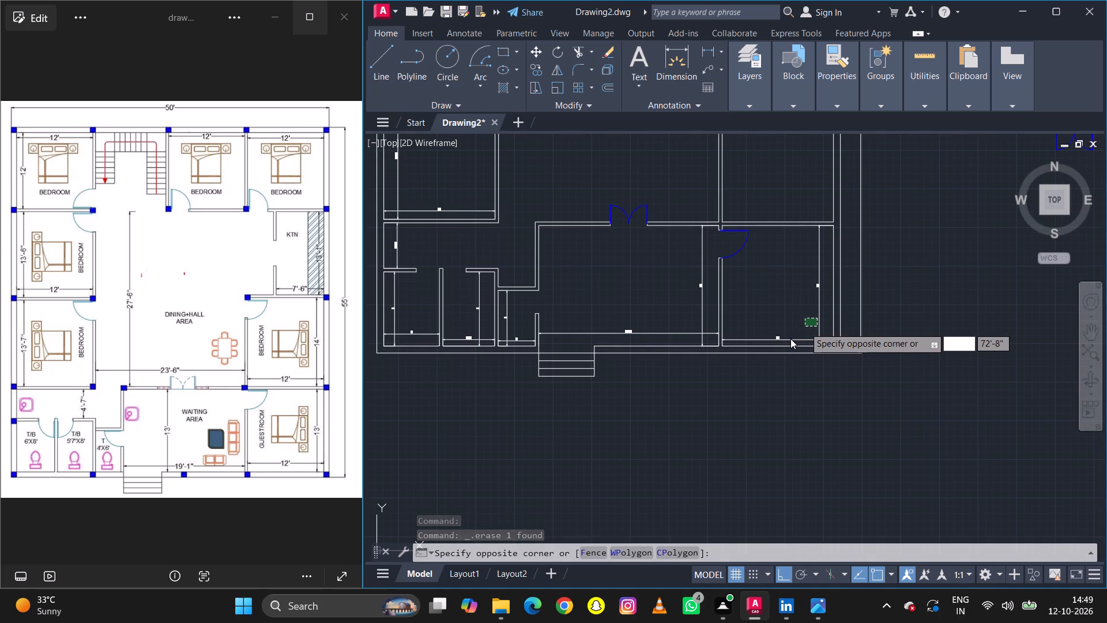
left_click(790, 339)
left_click(790, 339)
key("Delete")
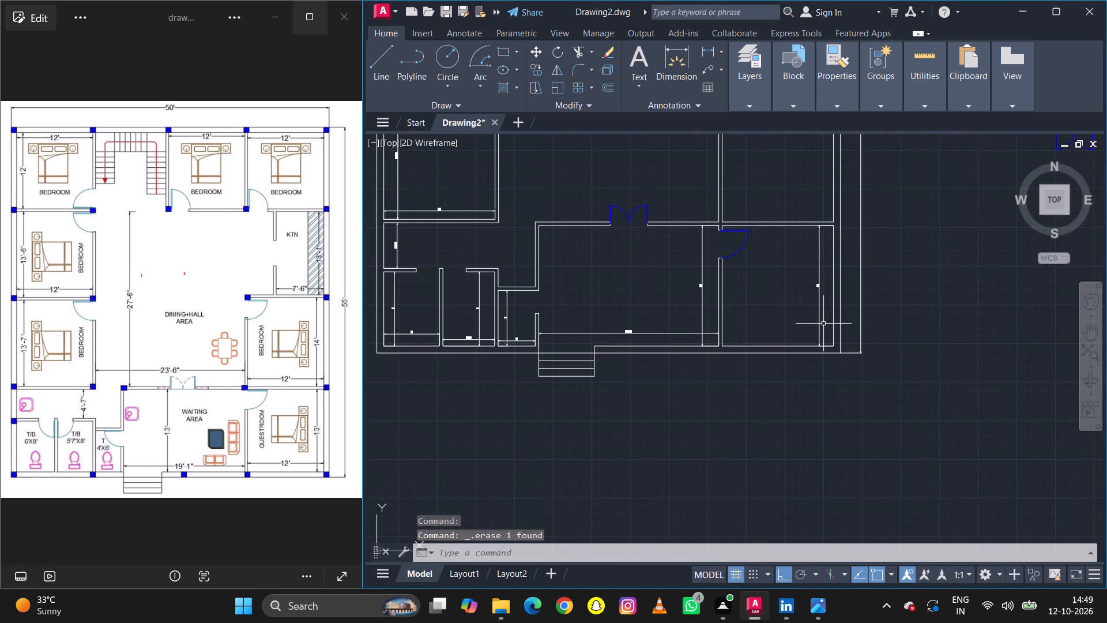
left_click(821, 324)
key("Delete")
Delete the horizontal and vertical dimensions of the waiting area.
left_click(692, 337)
left_click(712, 314)
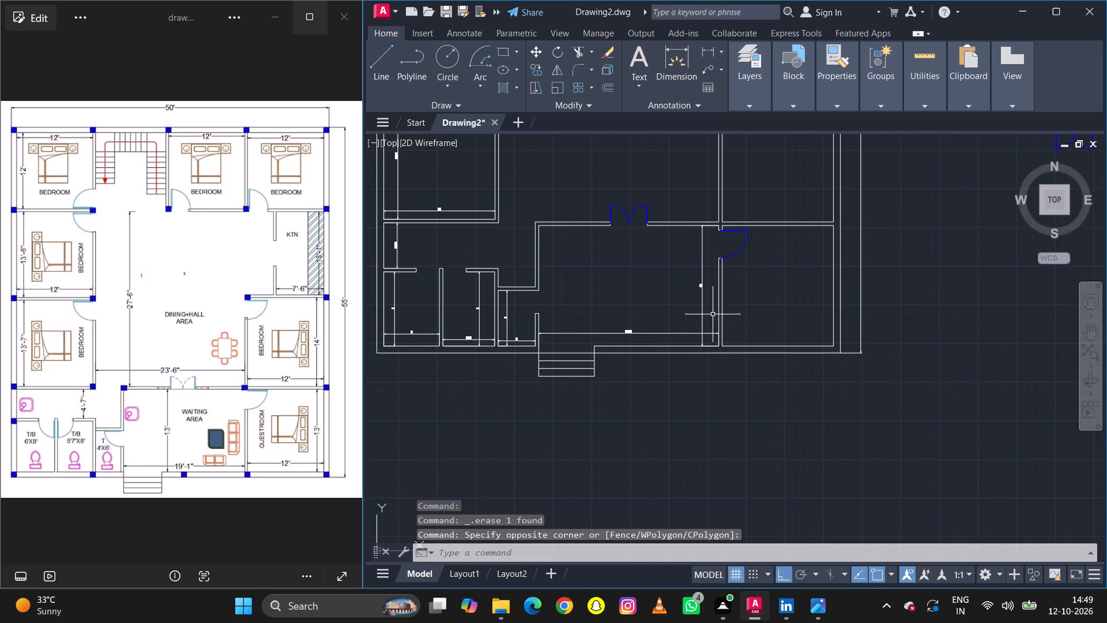
left_click_drag(713, 314, 675, 328)
left_click(712, 302)
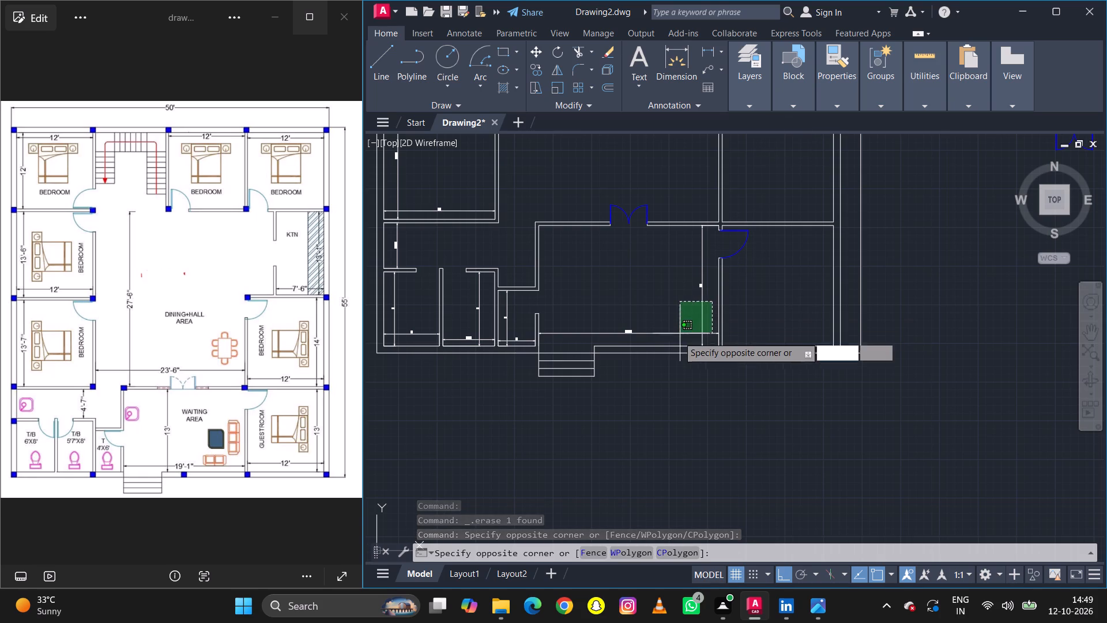
left_click(677, 337)
key("Insert")
key("Delete")
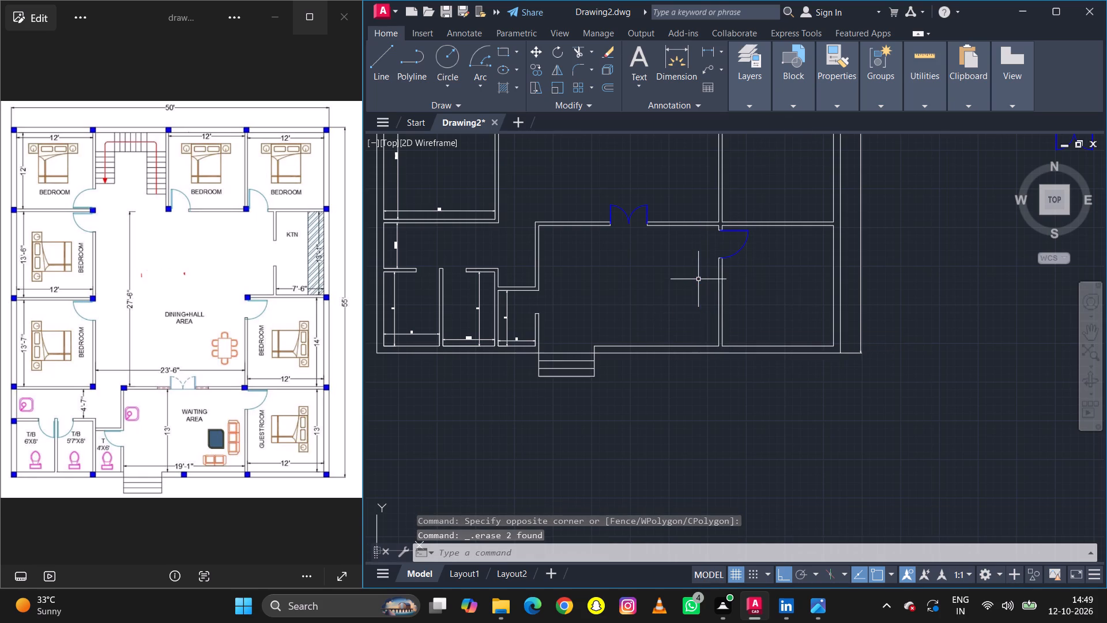
right_click(698, 279)
scroll(603, 311, "down", 3)
key("Escape")
Delete the width and depth dimensions in all three toilets along the south wall.
scroll(511, 349, "up", 4)
left_click(514, 326)
left_click(476, 271)
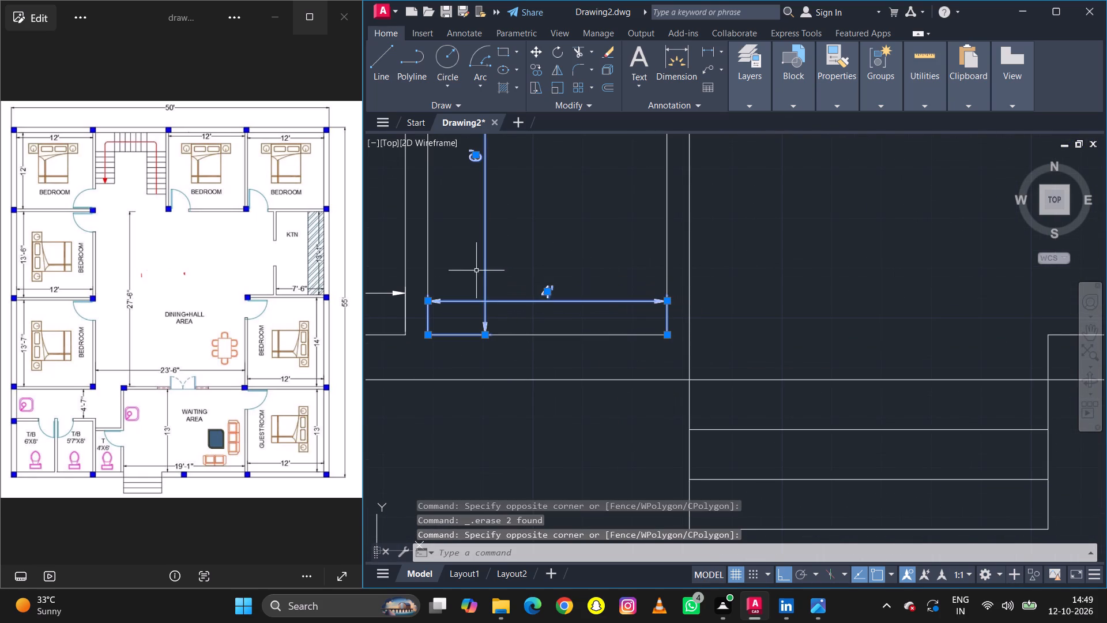
key("Delete")
scroll(597, 307, "down", 3)
scroll(488, 299, "up", 3)
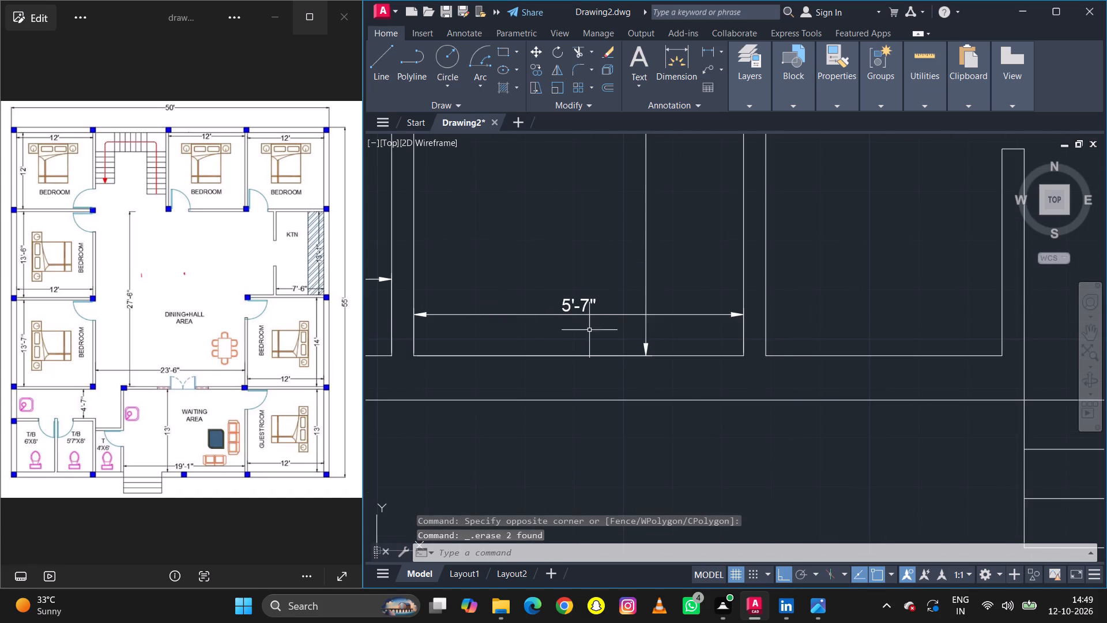
left_click(591, 331)
left_click(675, 267)
left_click(668, 281)
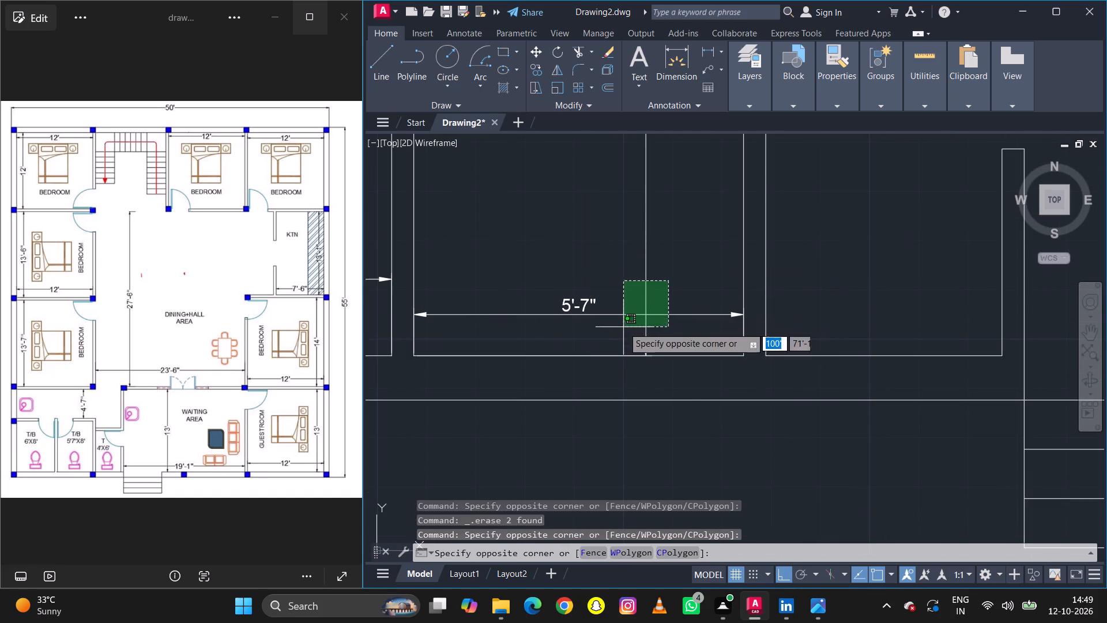
left_click(623, 327)
key("Delete")
scroll(693, 295, "down", 4)
scroll(612, 298, "up", 4)
left_click(598, 305)
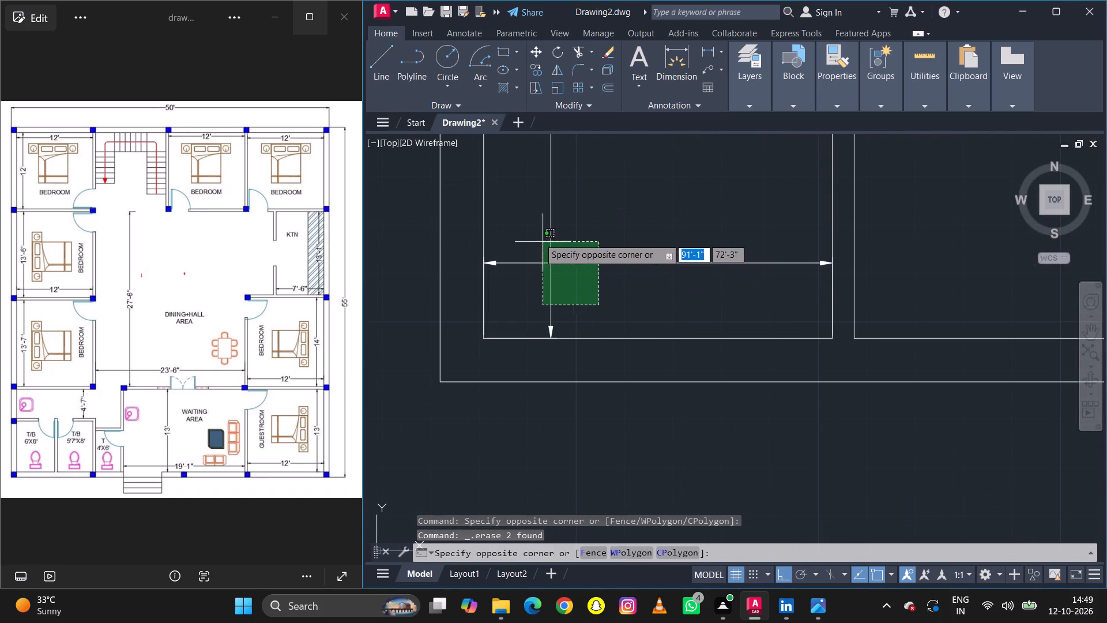
left_click(537, 235)
key("Delete")
Delete the vertical dimension of the passage between the toilets and the southwest bedroom.
scroll(586, 333, "down", 4)
scroll(583, 222, "up", 2)
left_click(591, 248)
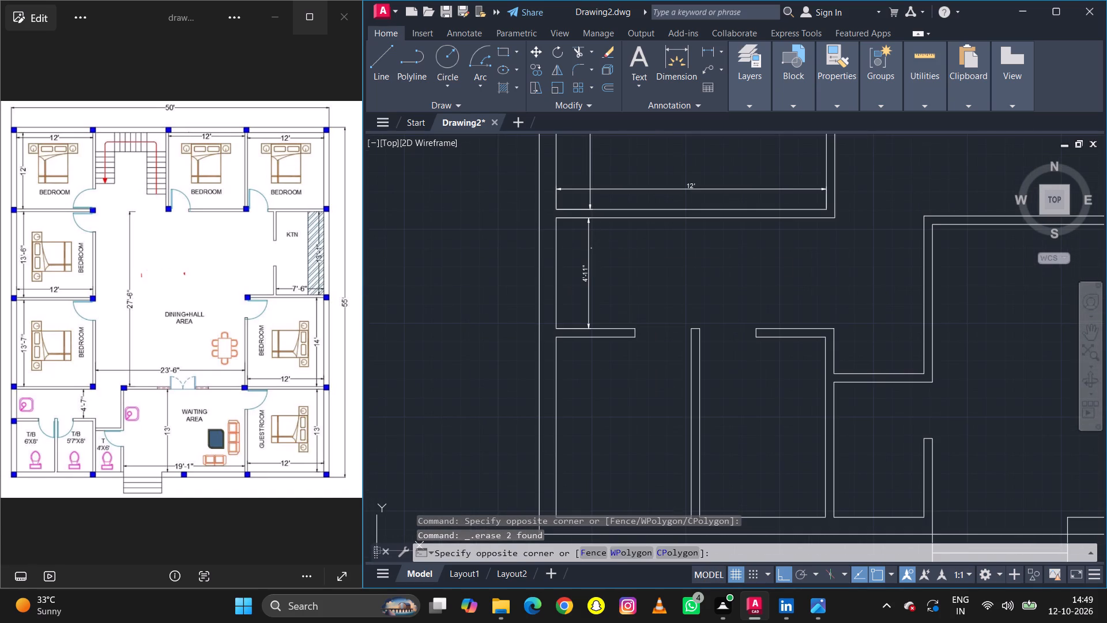
left_click(583, 253)
key("Delete")
Delete the width and depth dimensions of the southernmost bedroom on the west side.
scroll(652, 318, "down", 4)
scroll(637, 269, "up", 5)
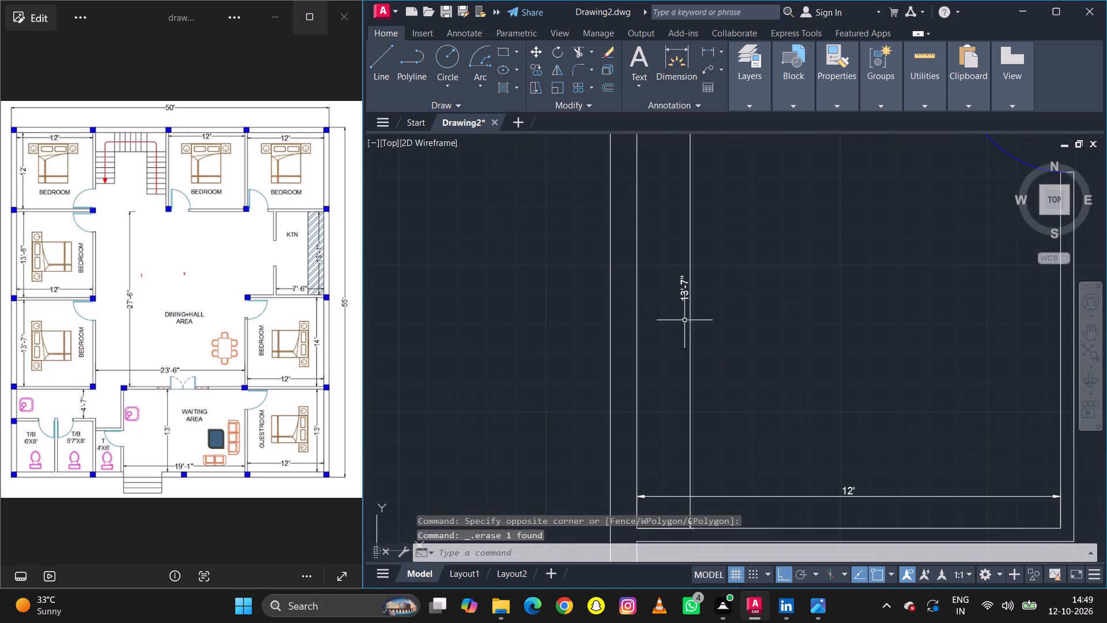
scroll(722, 345, "down", 2)
scroll(722, 413, "up", 2)
left_click(714, 403)
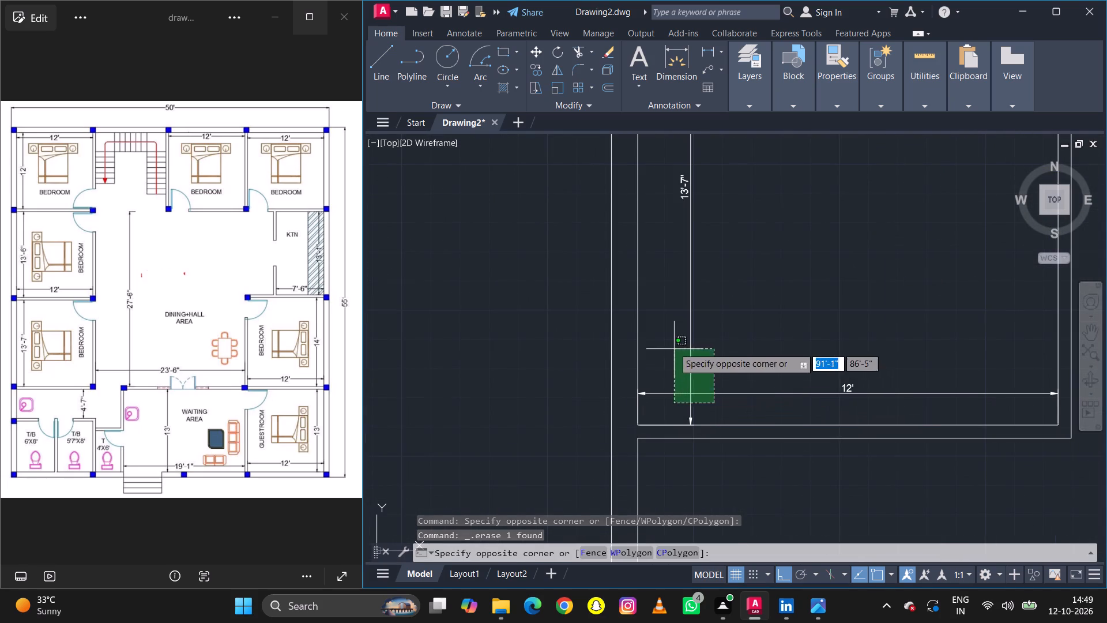
left_click(672, 344)
key("Delete")
Delete the width and depth dimensions of the middle bedroom on the west side.
scroll(684, 361, "down", 5)
scroll(738, 290, "up", 2)
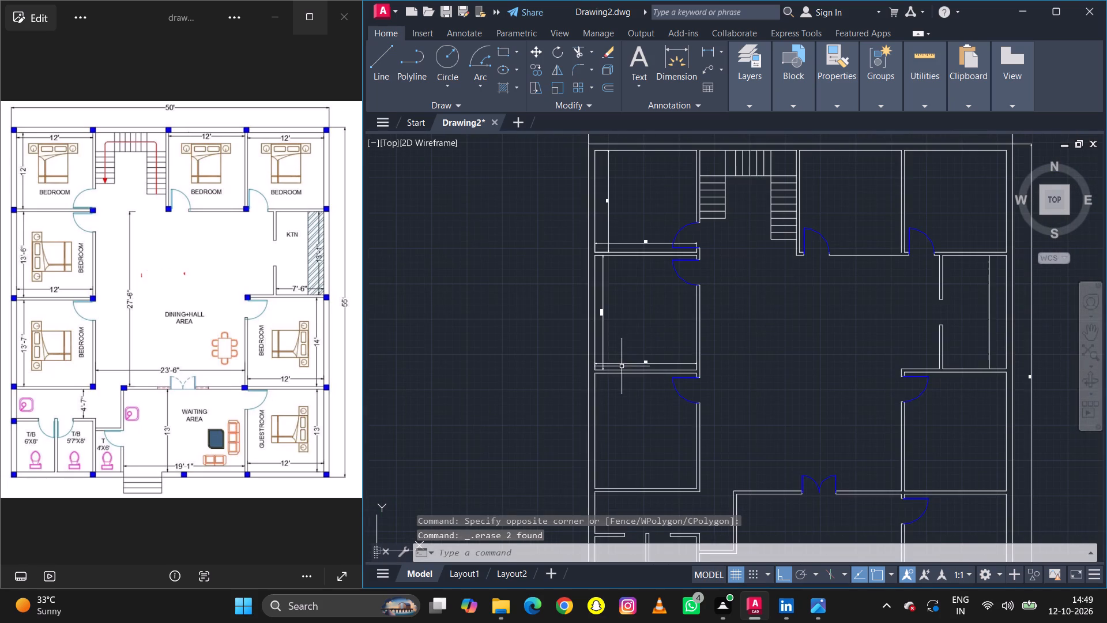
scroll(609, 368, "up", 4)
left_click(605, 366)
left_click(557, 320)
key("Delete")
Delete the width and depth dimensions of the northwest corner bedroom.
scroll(596, 359, "down", 5)
left_click_drag(597, 361, 598, 359)
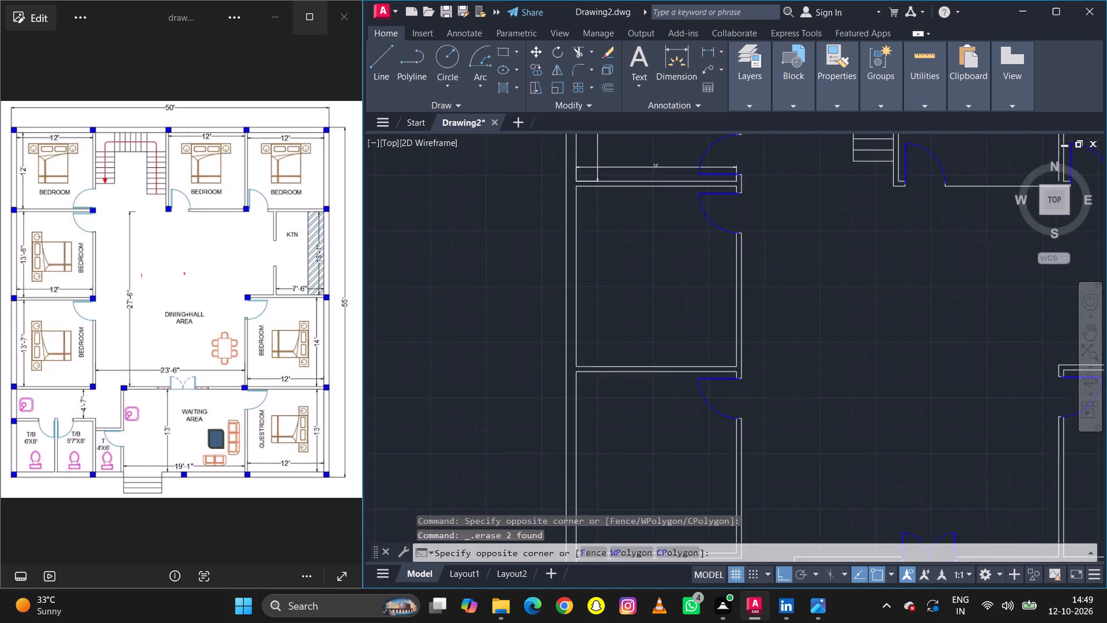
left_click_drag(598, 359, 609, 347)
scroll(604, 217, "up", 4)
left_click(605, 329)
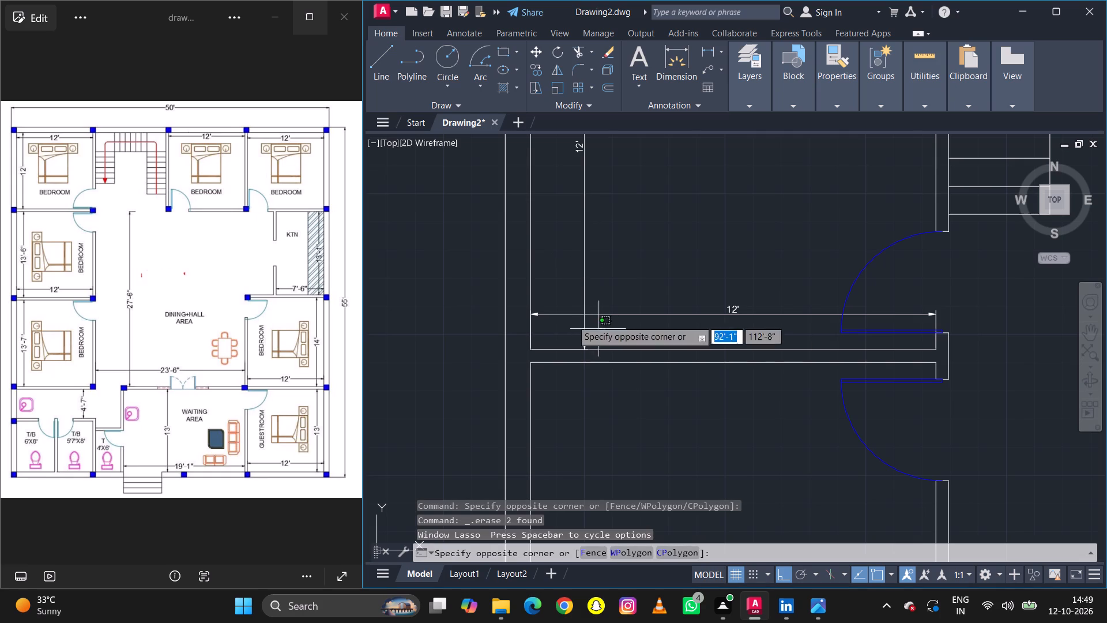
left_click(560, 273)
key("Delete")
Hatch the kitchen counter strip along the east wall with the ANSI34 pattern.
scroll(589, 364, "down", 5)
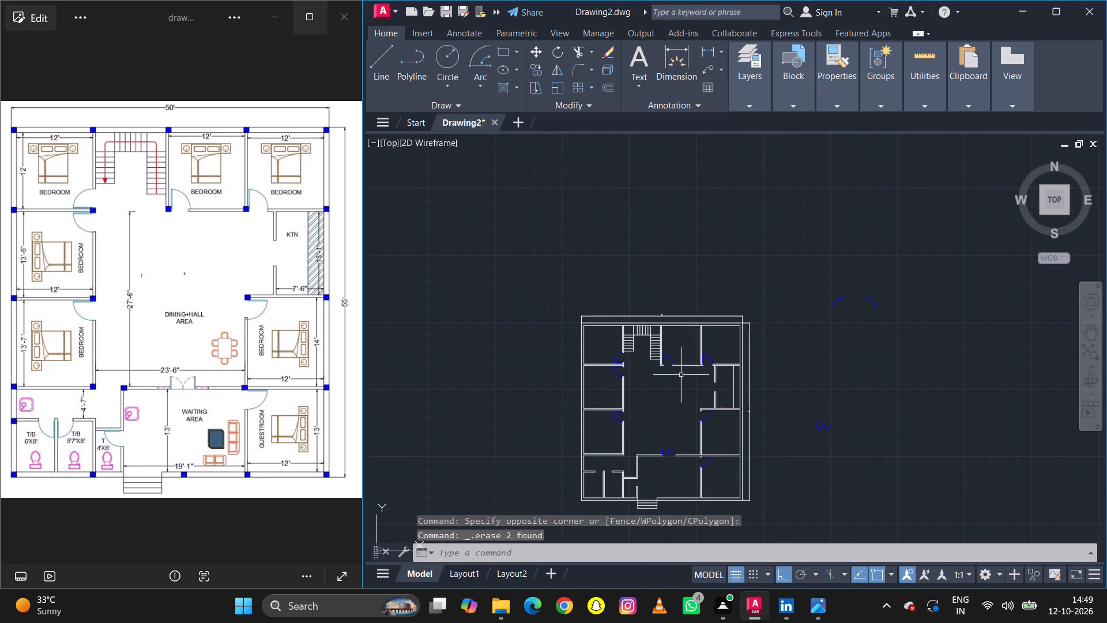
scroll(662, 310, "down", 2)
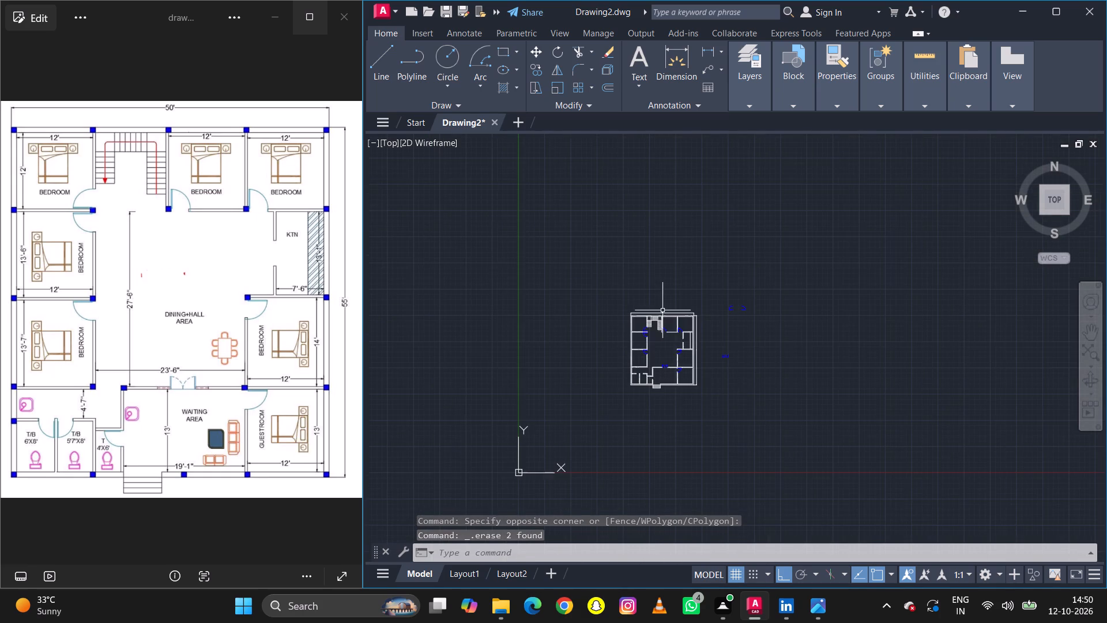
scroll(683, 381, "up", 3)
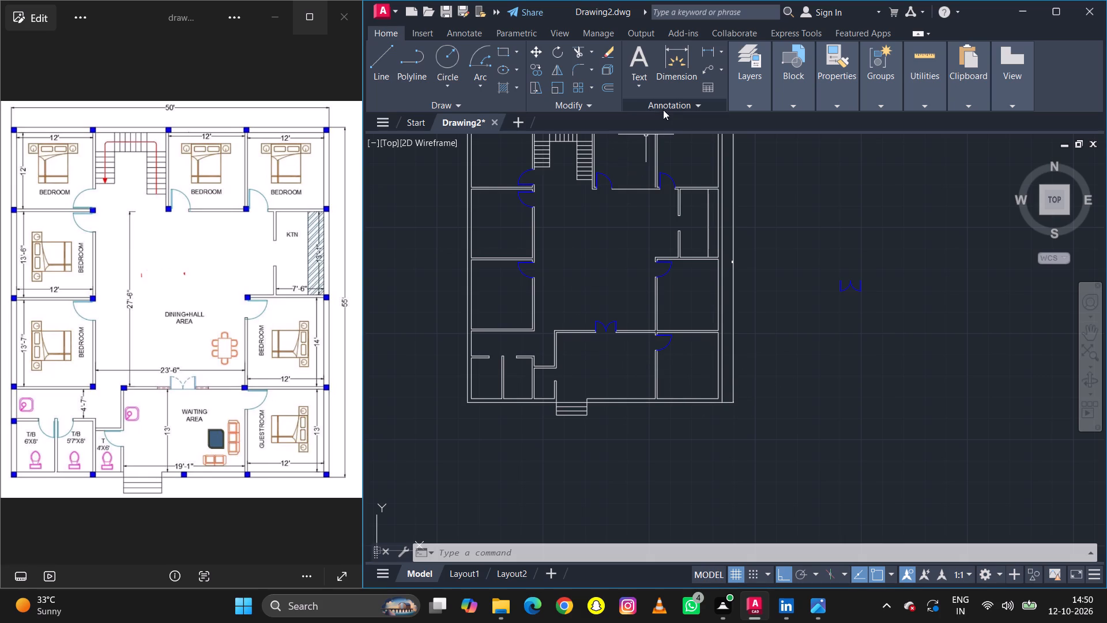
type("h")
key("space")
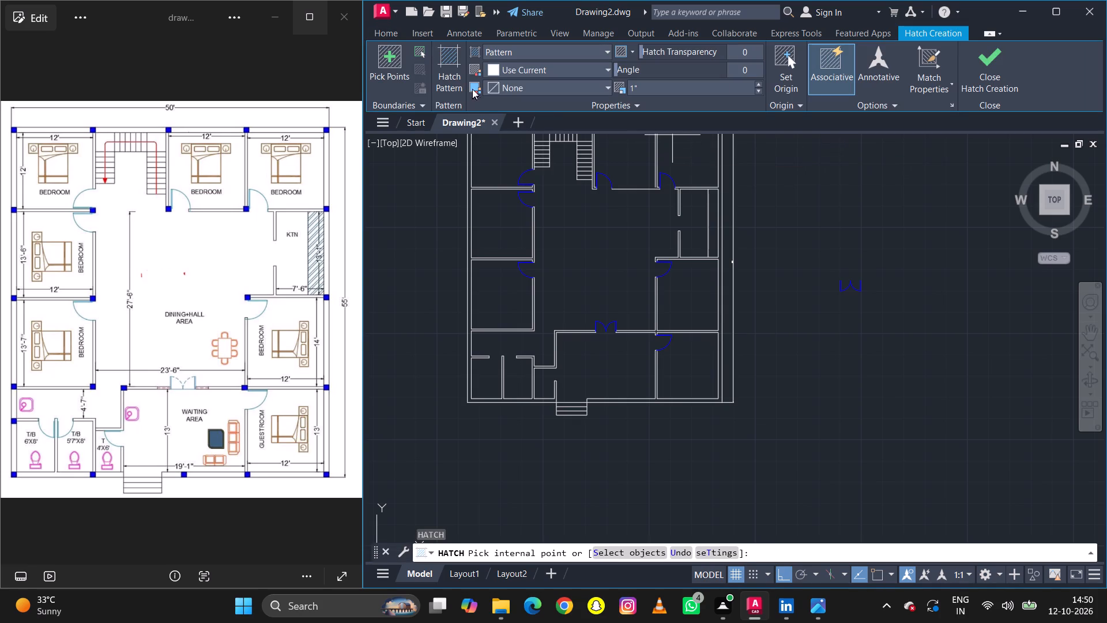
left_click(442, 65)
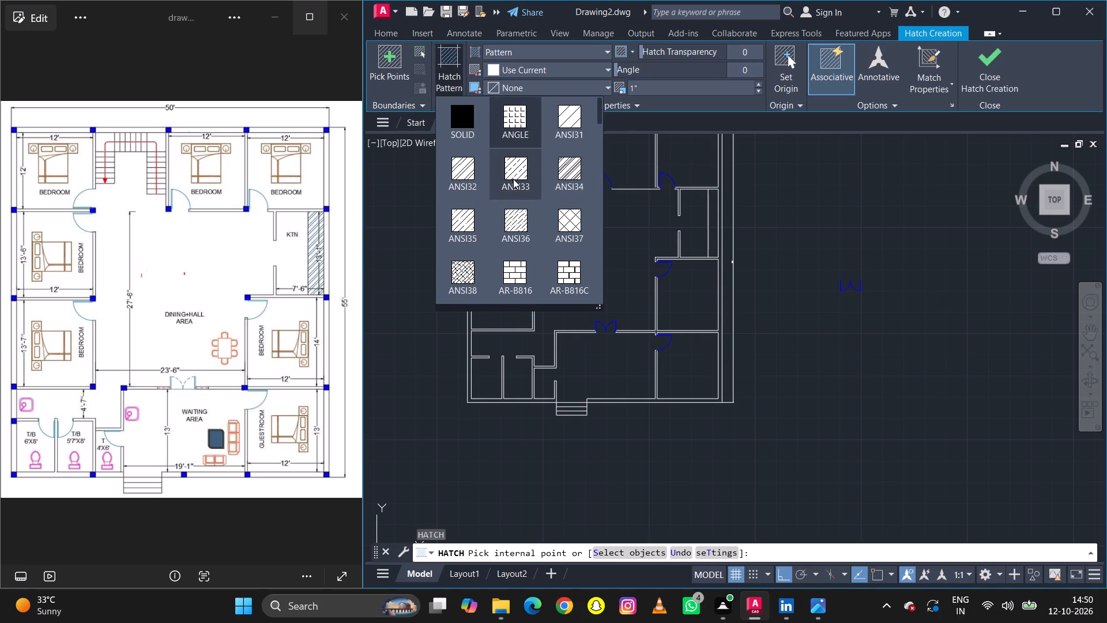
left_click(573, 107)
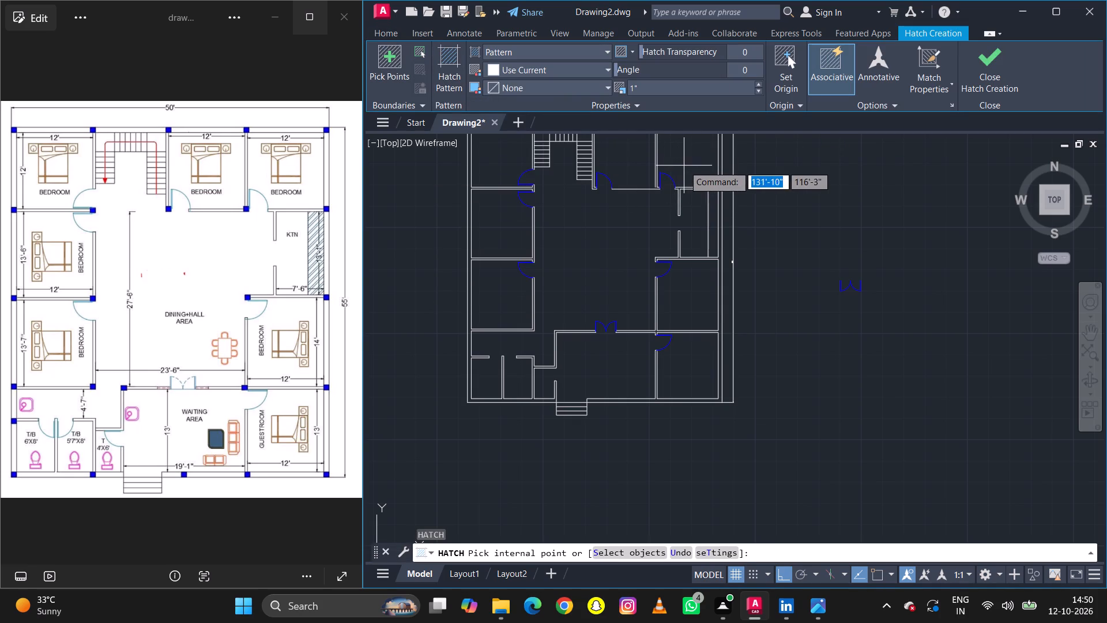
scroll(711, 222, "up", 4)
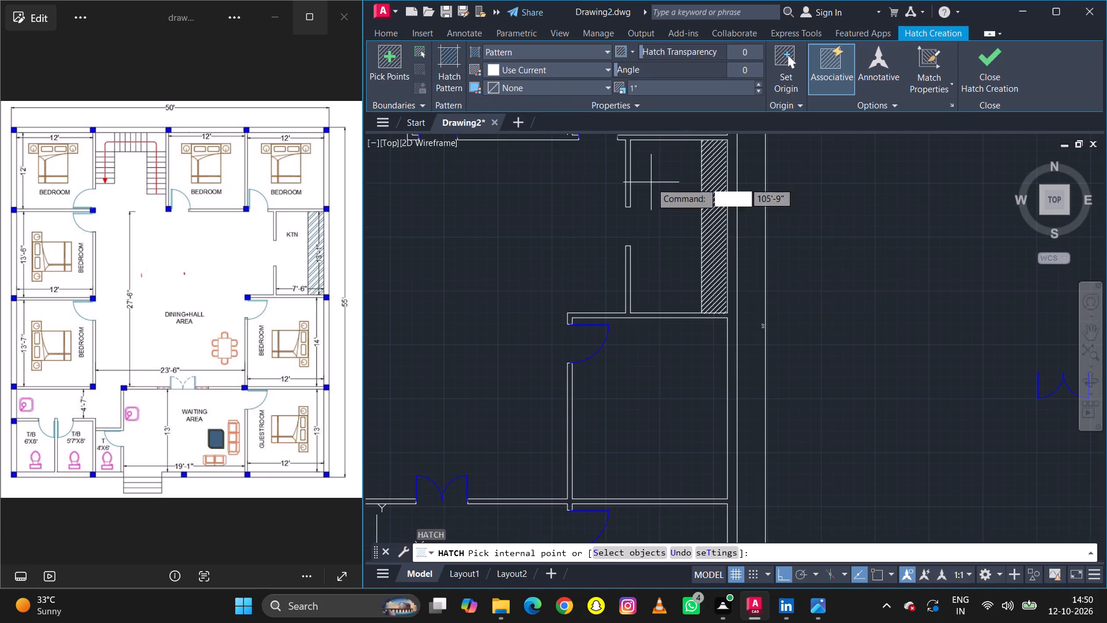
left_click(464, 69)
left_click(450, 75)
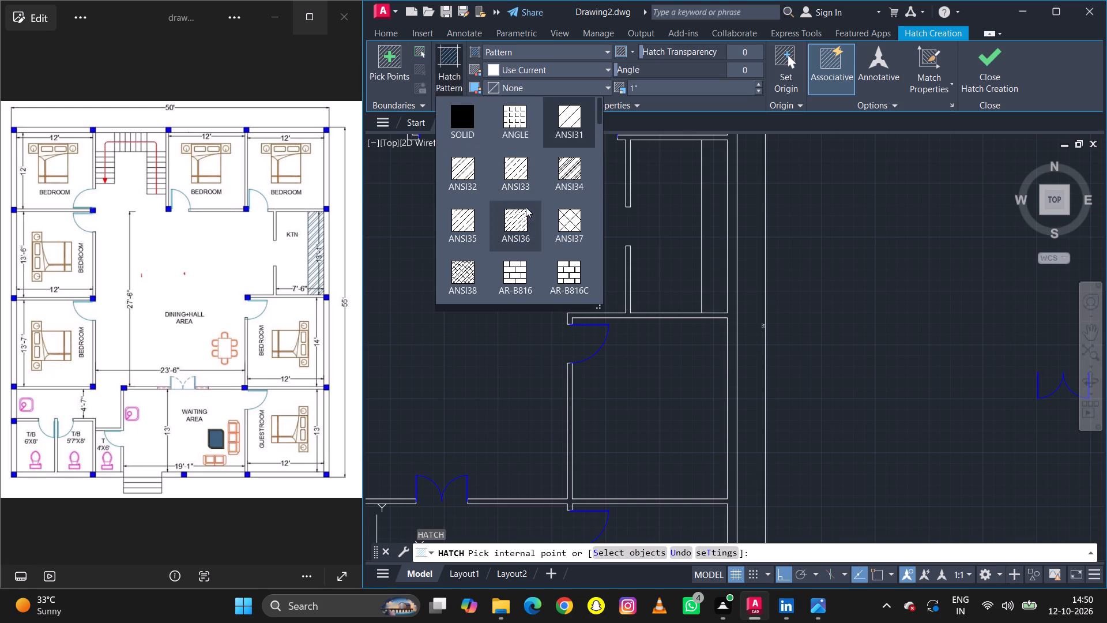
left_click(567, 182)
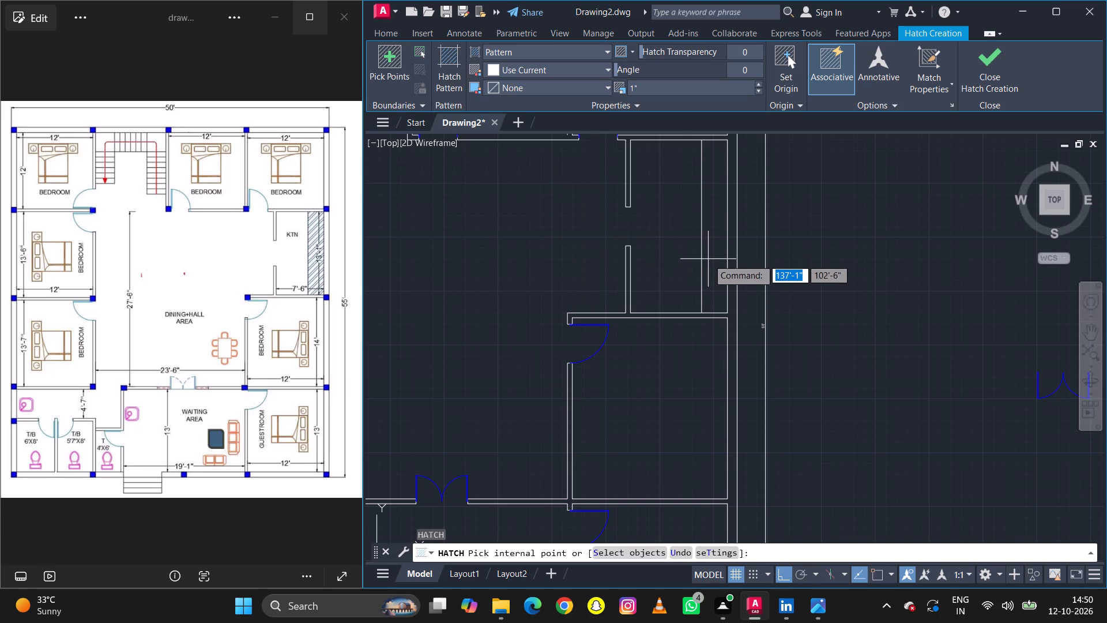
left_click(711, 260)
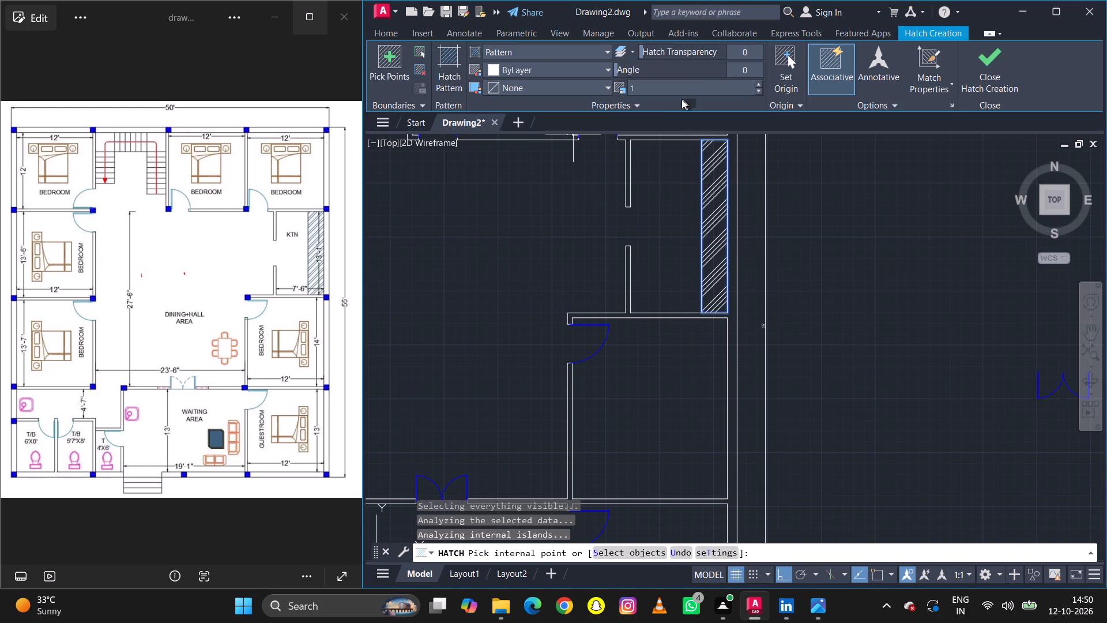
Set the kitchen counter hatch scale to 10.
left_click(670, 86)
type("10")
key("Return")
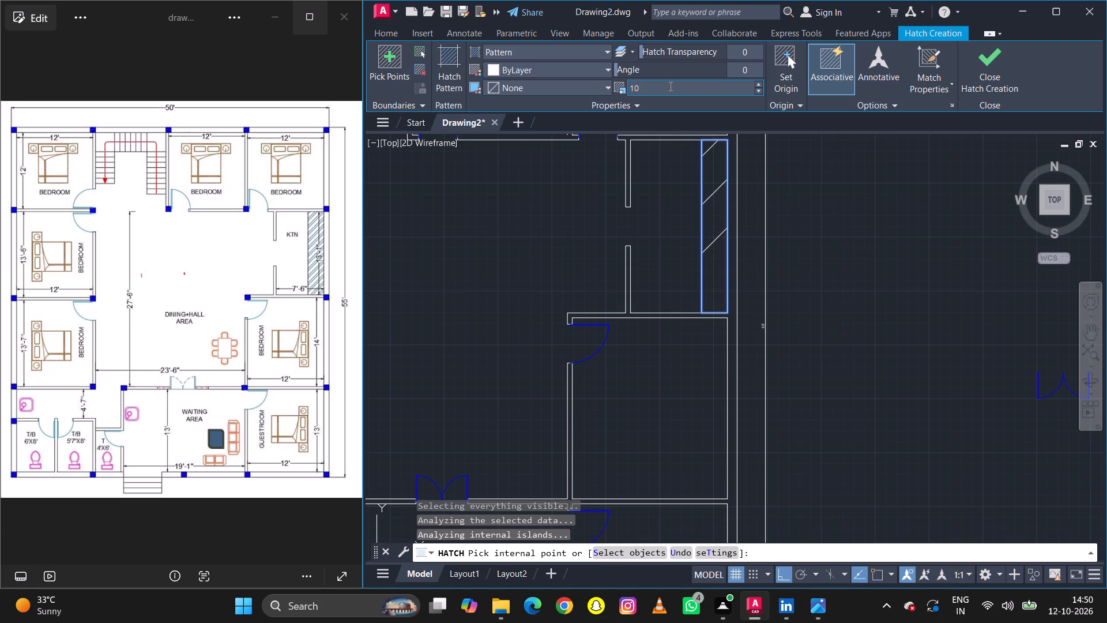
Set the kitchen counter hatch scale to 1 and finish the hatch.
left_click(643, 89)
key("1")
key("Return")
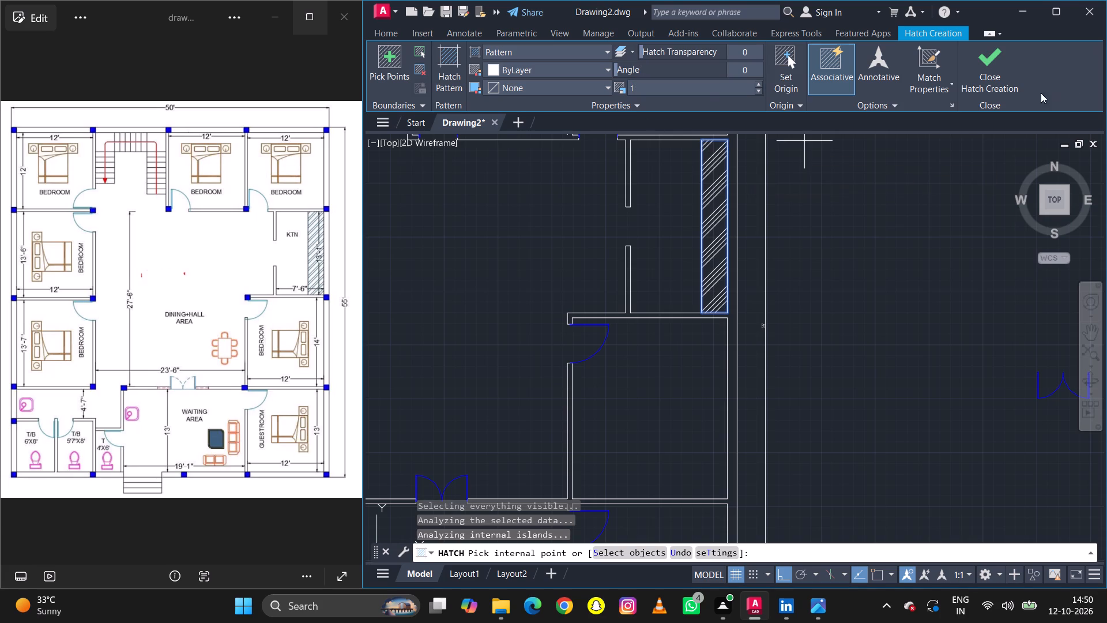
left_click(991, 90)
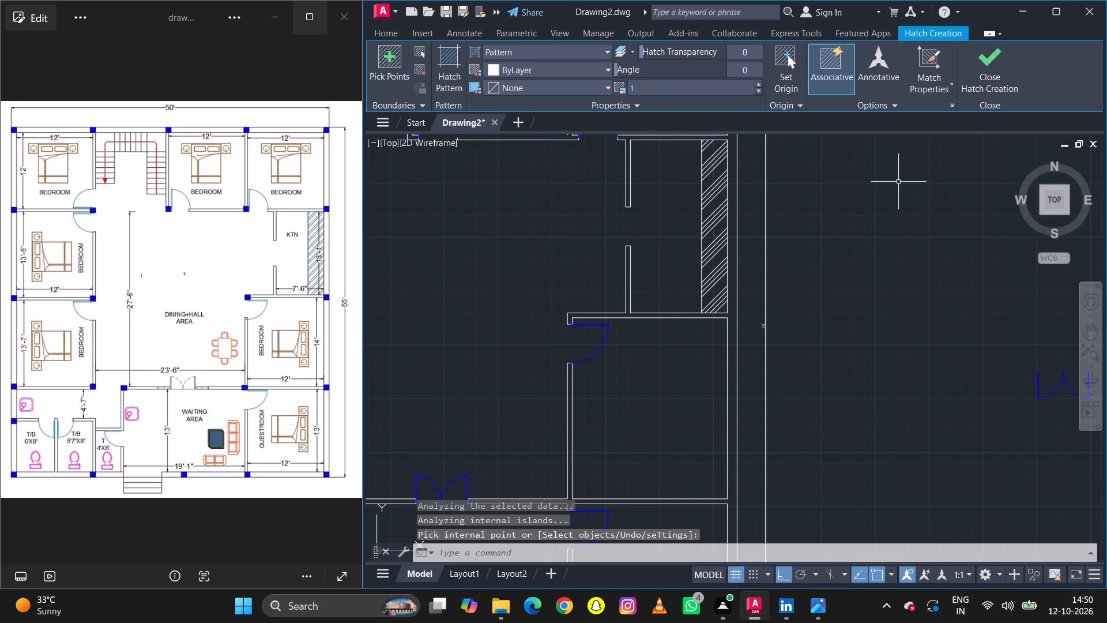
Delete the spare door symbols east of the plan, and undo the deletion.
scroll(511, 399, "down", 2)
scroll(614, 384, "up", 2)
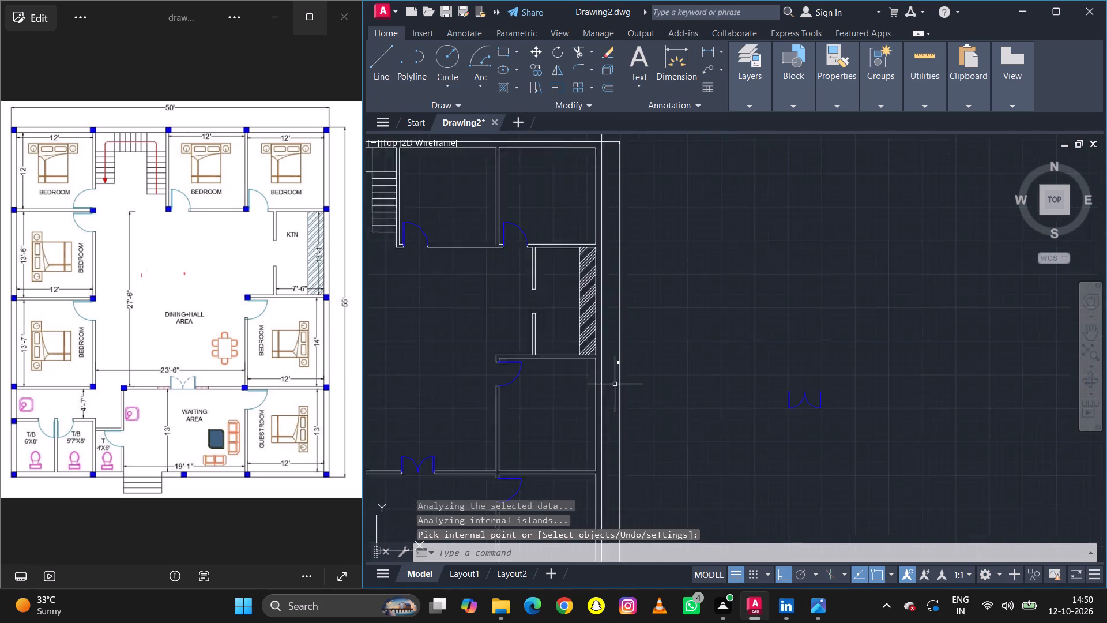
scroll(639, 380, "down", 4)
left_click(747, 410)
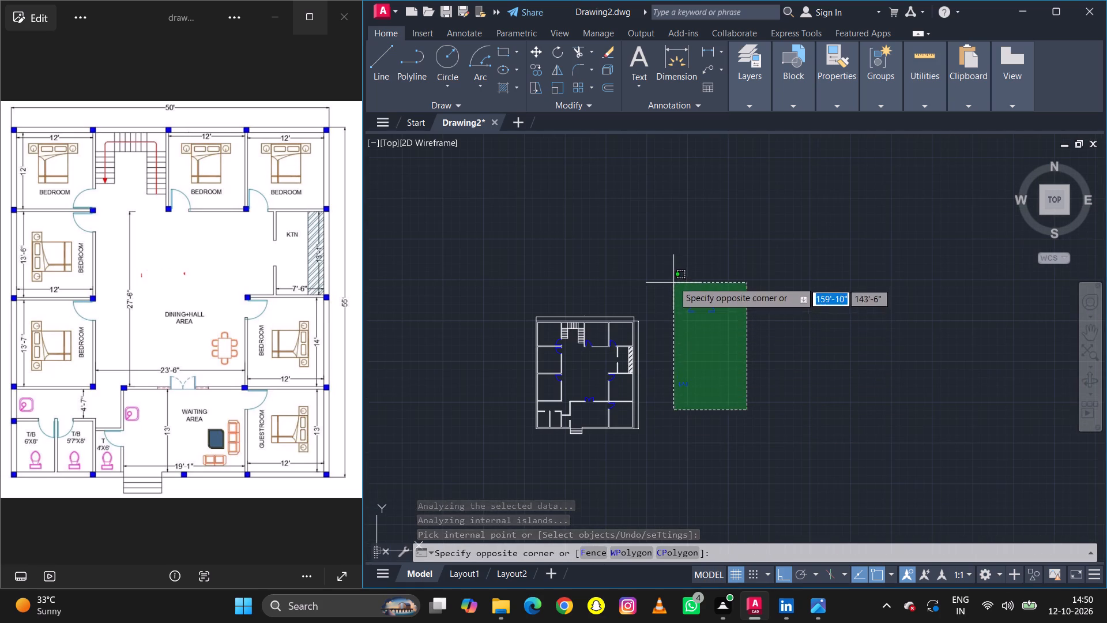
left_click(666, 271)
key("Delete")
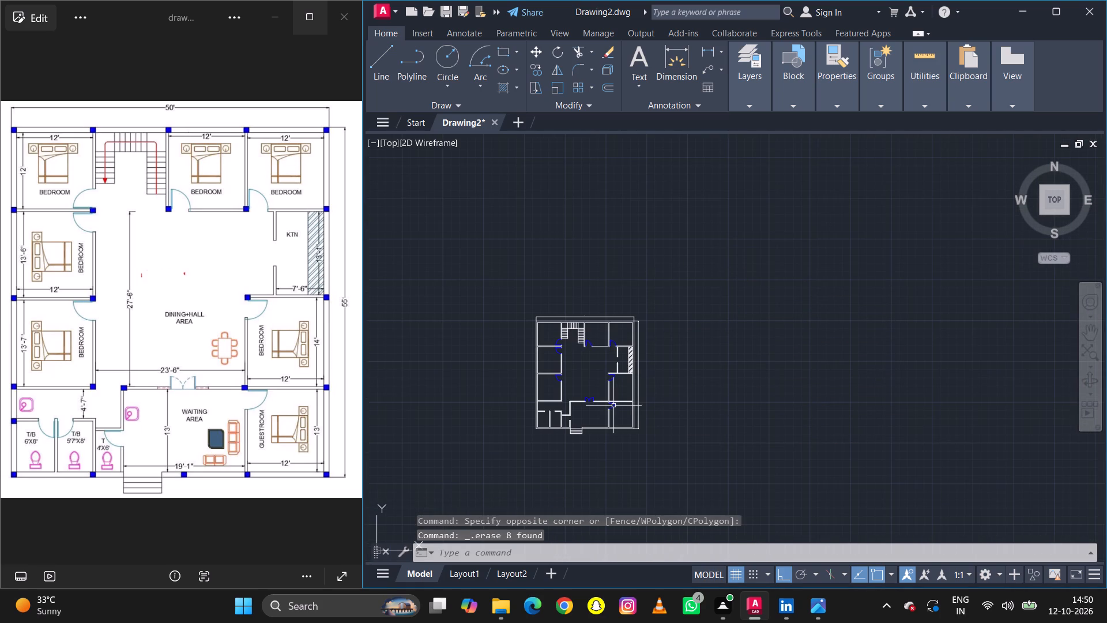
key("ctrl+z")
Create a multiline text reading BEDROOM outside the plan, near its southwest corner.
scroll(535, 436, "up", 3)
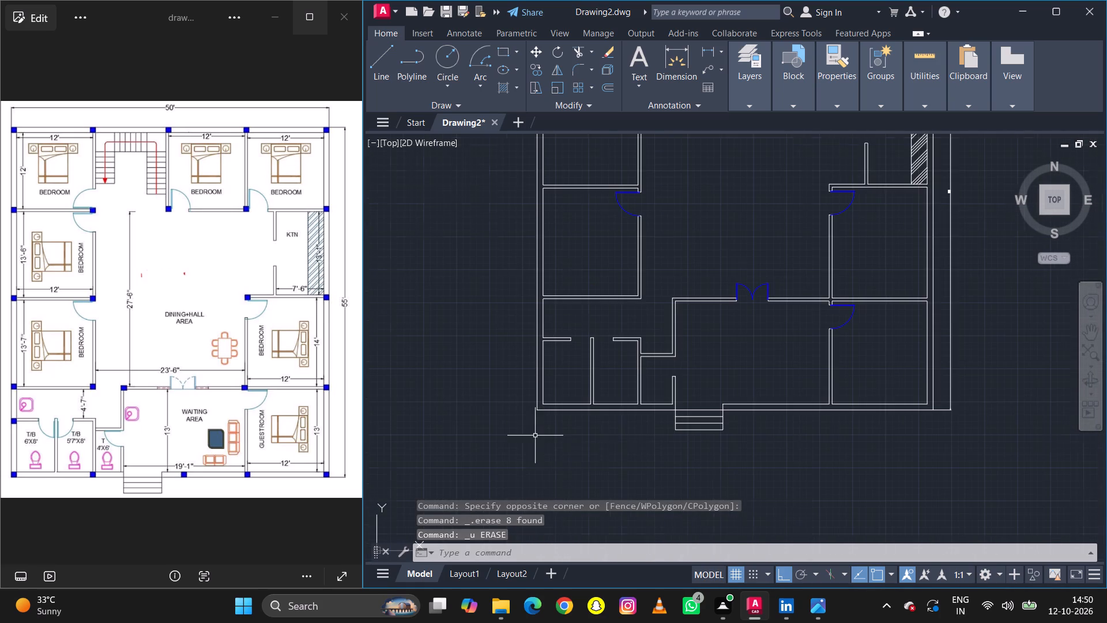
key("Escape")
key("t")
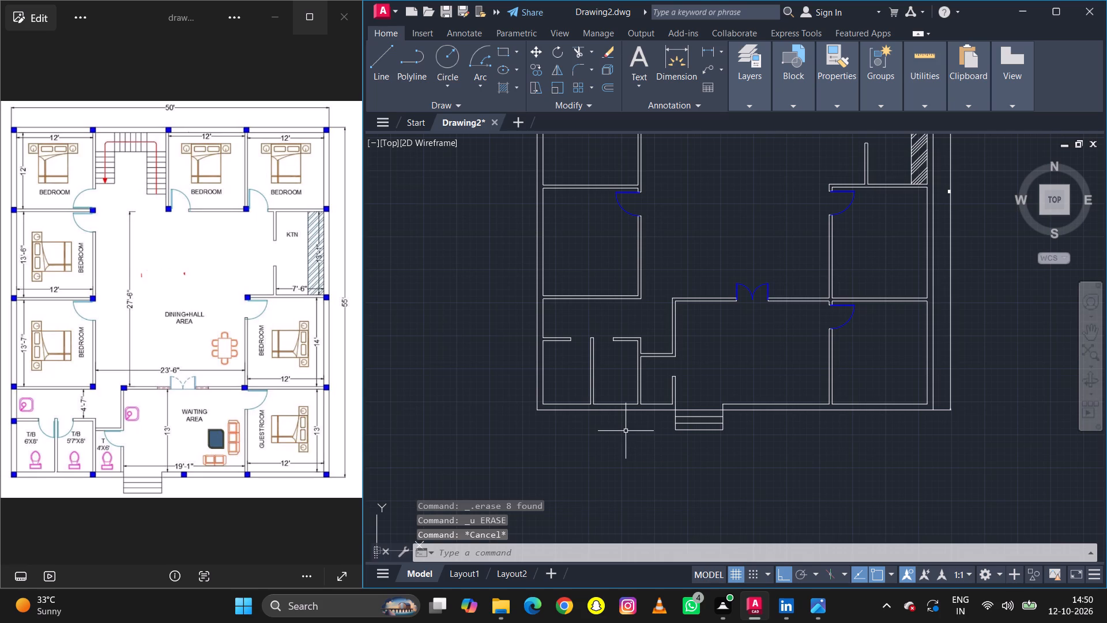
key("space")
left_click(408, 437)
left_click(547, 495)
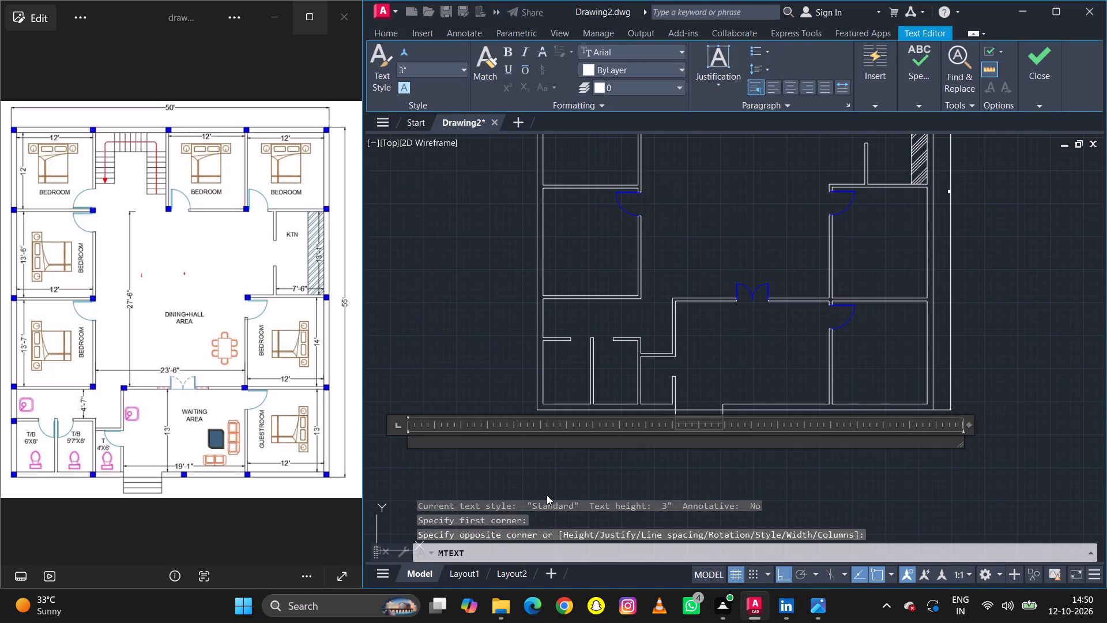
type("BED")
type("ROOM")
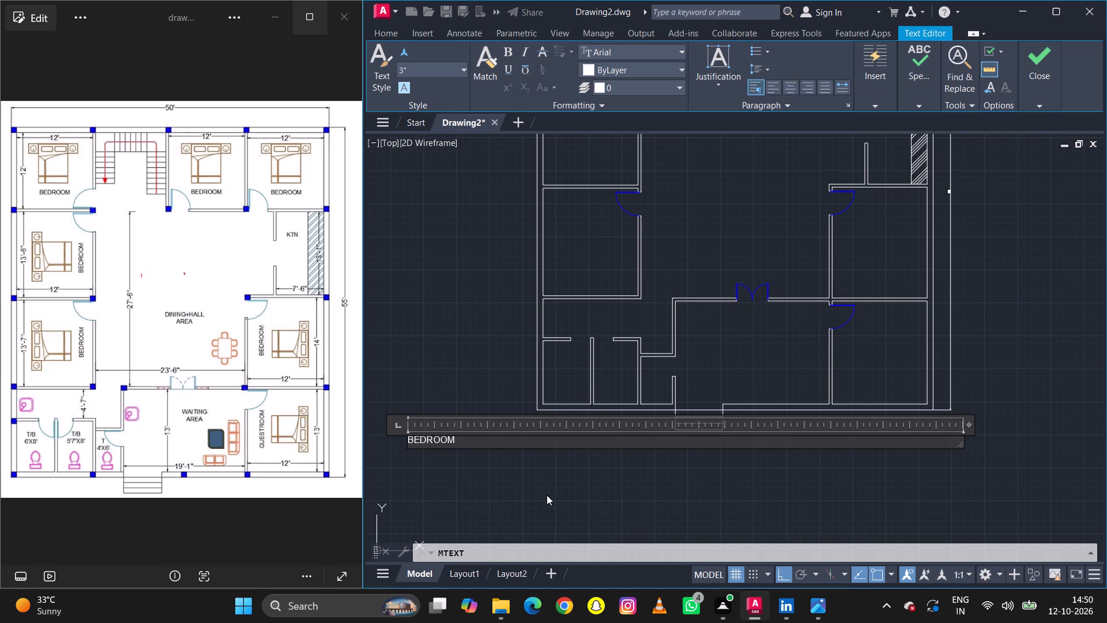
Set the height of the BEDROOM text to 6" and finish editing it.
double_click(473, 441)
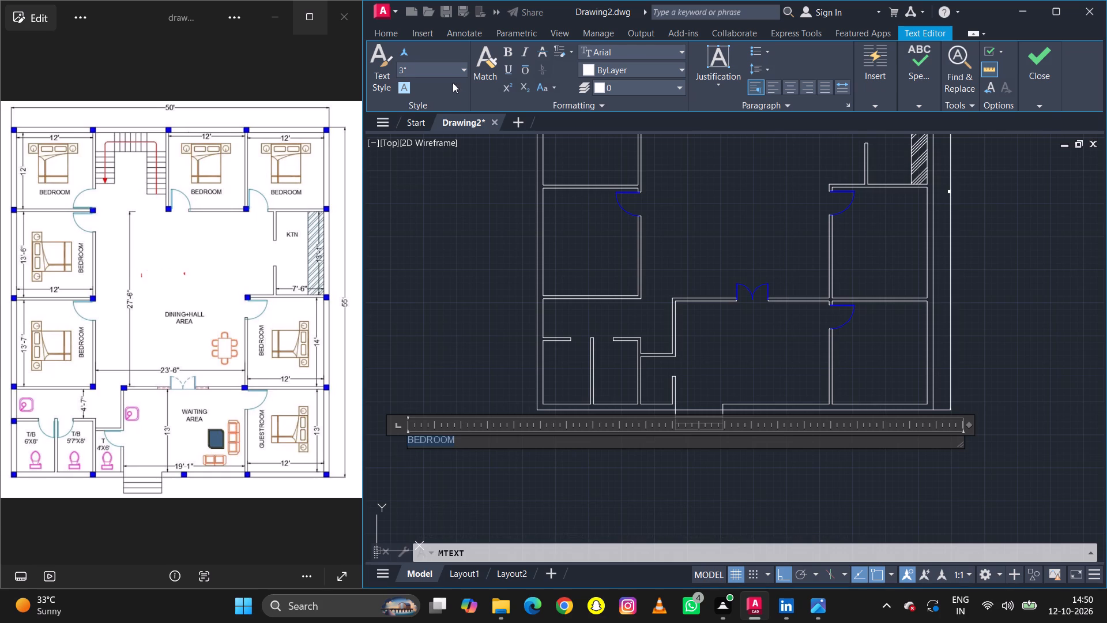
left_click(443, 73)
key("6")
key("Return")
left_click(983, 63)
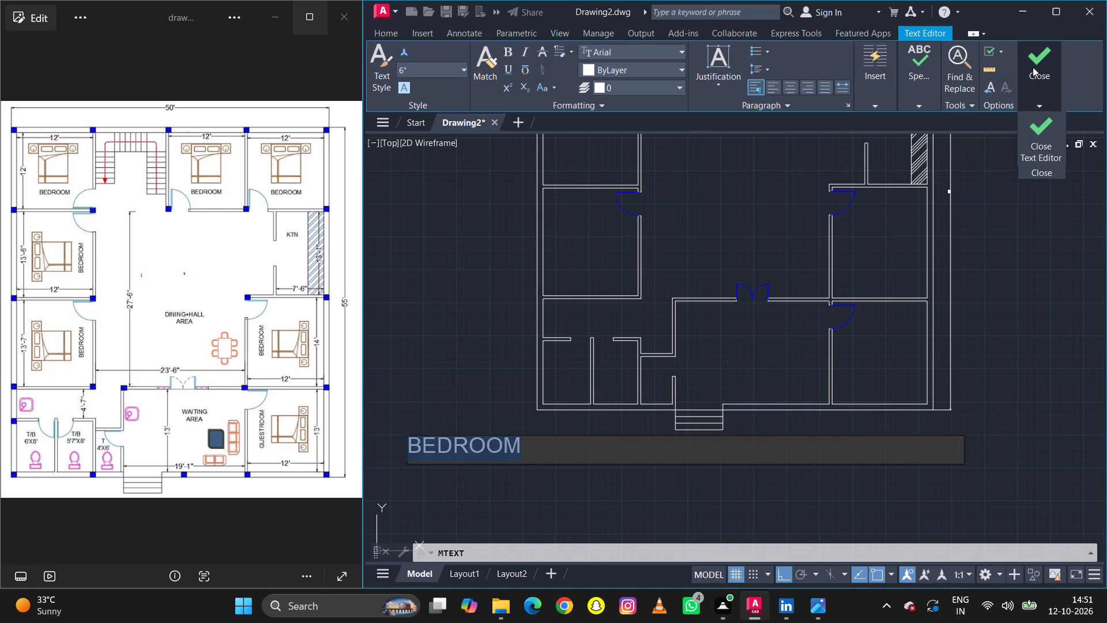
left_click(991, 71)
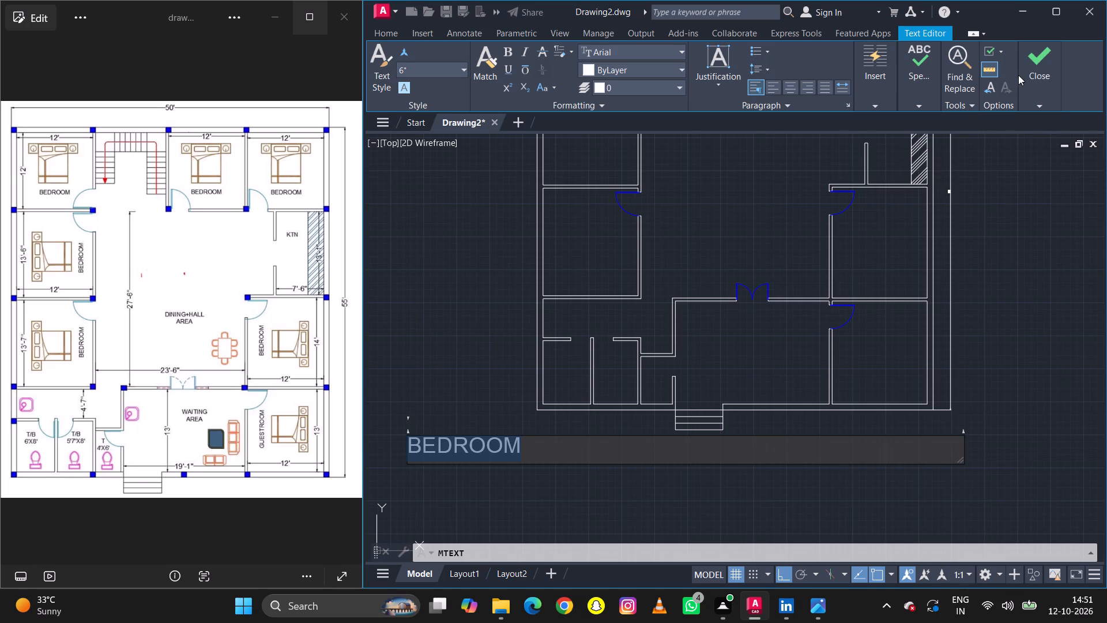
left_click(1034, 72)
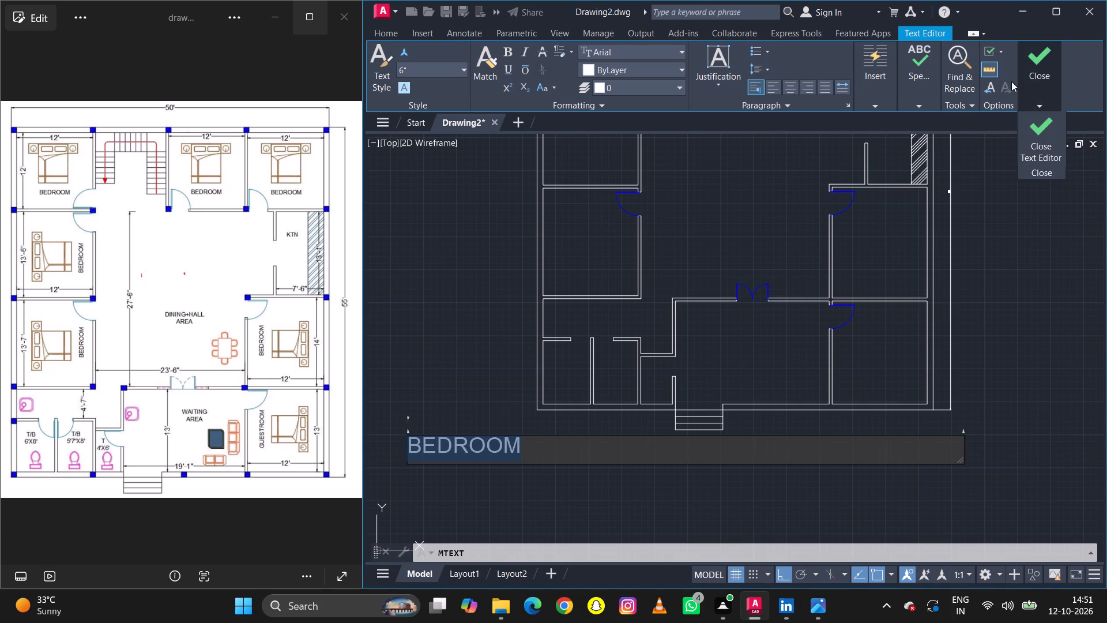
left_click(1038, 74)
left_click(1047, 124)
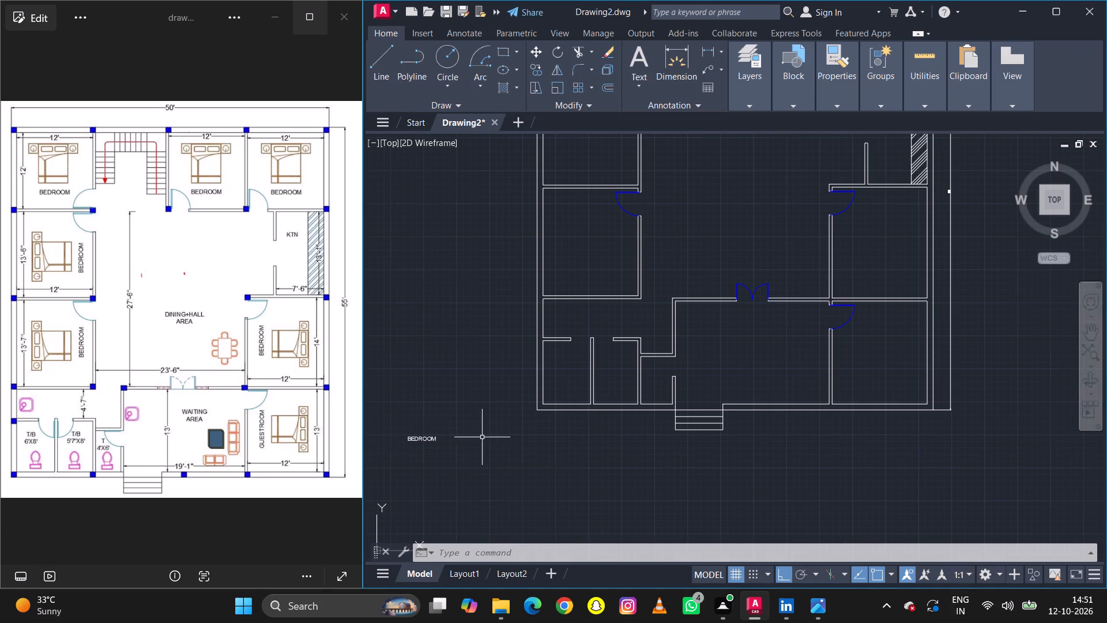
Narrow the BEDROOM text frame so that it fits closely around the word.
scroll(482, 437, "down", 2)
scroll(412, 452, "up", 2)
scroll(412, 452, "down", 1)
scroll(412, 452, "up", 1)
left_click(524, 416)
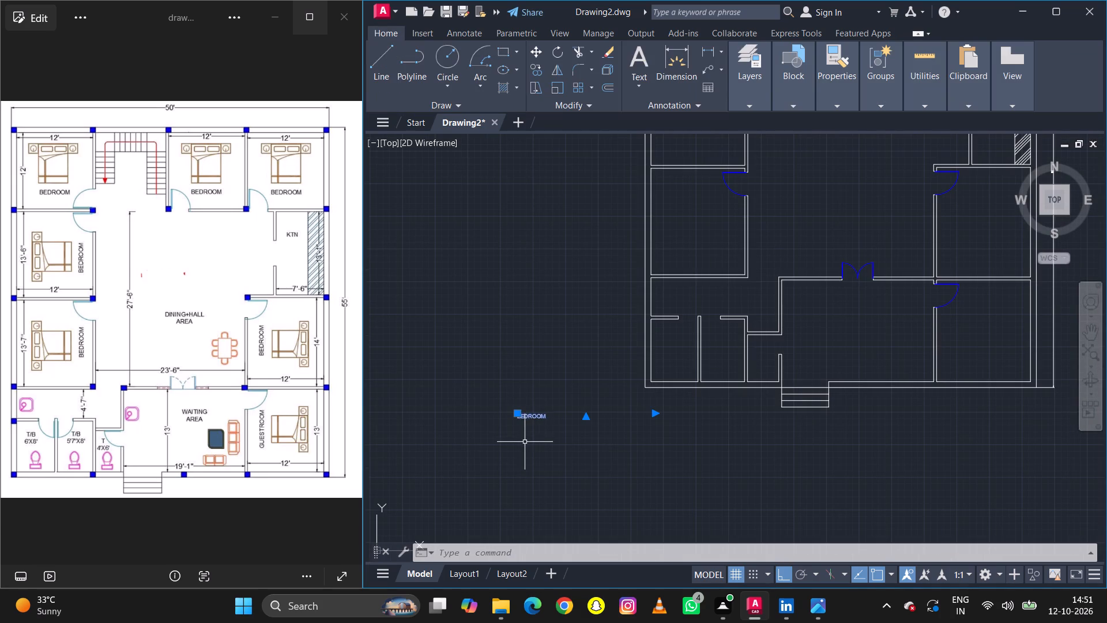
left_click_drag(655, 414, 576, 414)
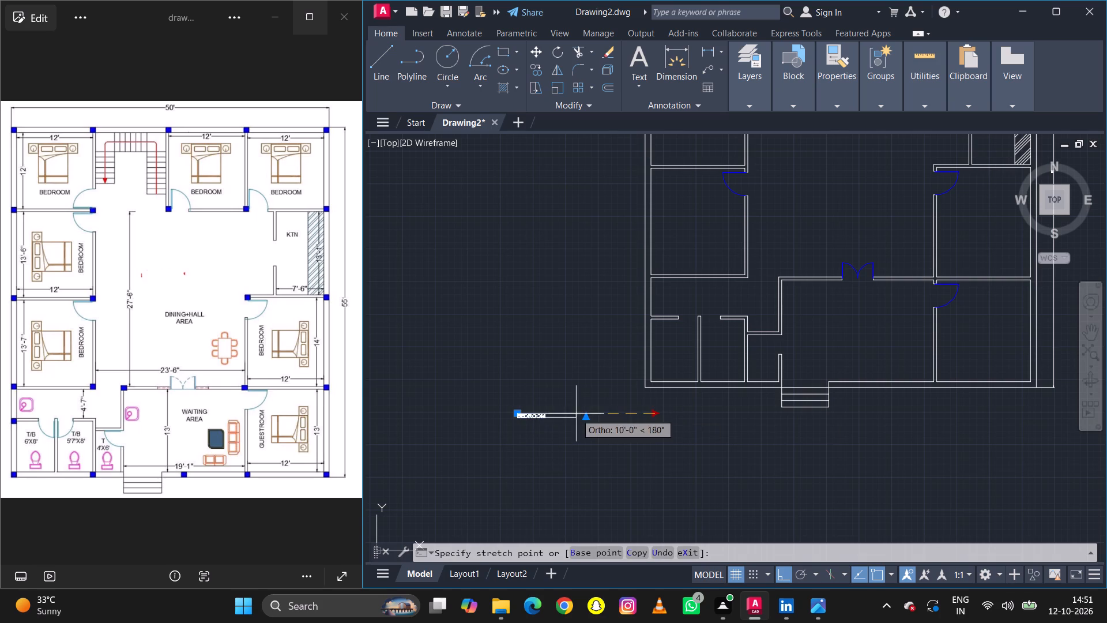
scroll(560, 416, "up", 3)
left_click(530, 410)
Copy the BEDROOM text to the clipboard and paste it into the northwest corner bedroom.
scroll(550, 425, "down", 2)
scroll(525, 431, "up", 1)
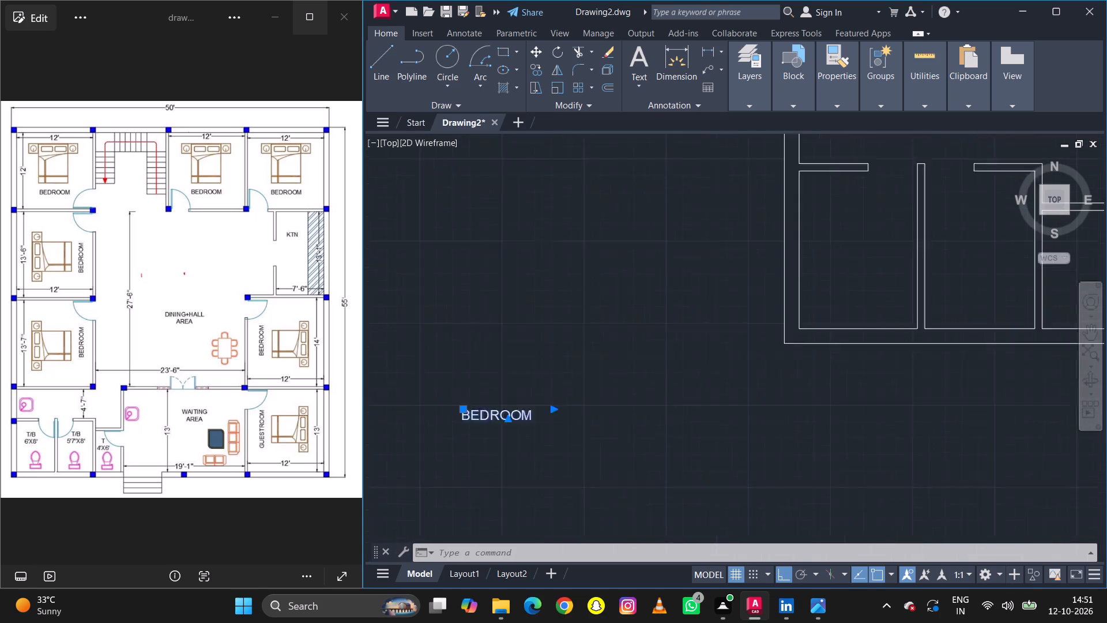
scroll(525, 431, "up", 2)
key("ctrl+c")
key("ctrl+v")
scroll(533, 467, "down", 7)
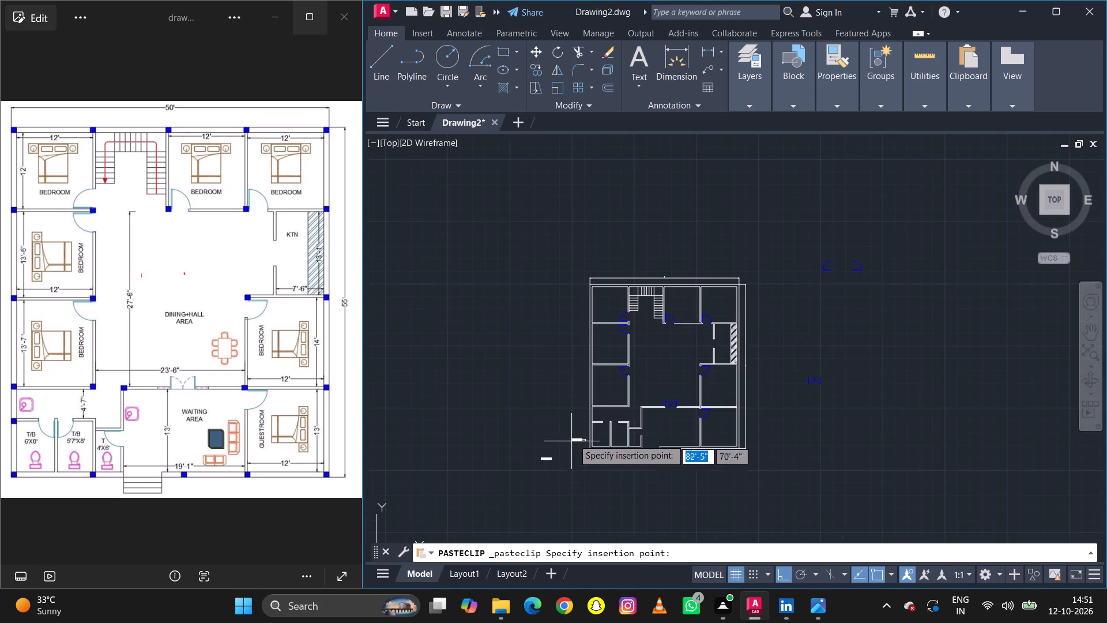
scroll(601, 310, "down", 1)
scroll(602, 310, "up", 5)
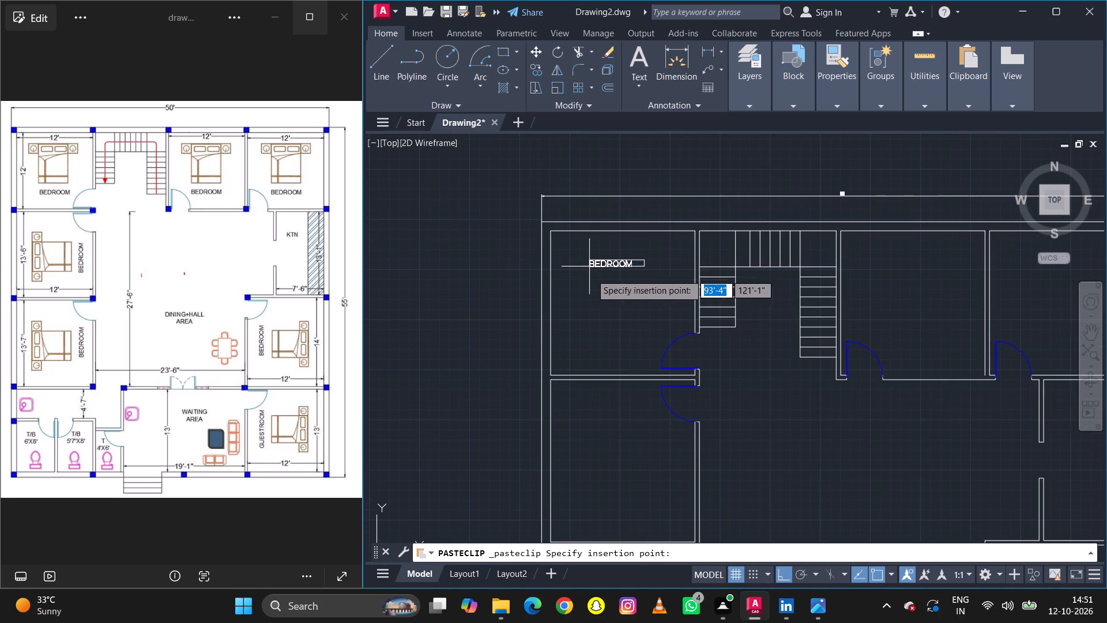
left_click(590, 331)
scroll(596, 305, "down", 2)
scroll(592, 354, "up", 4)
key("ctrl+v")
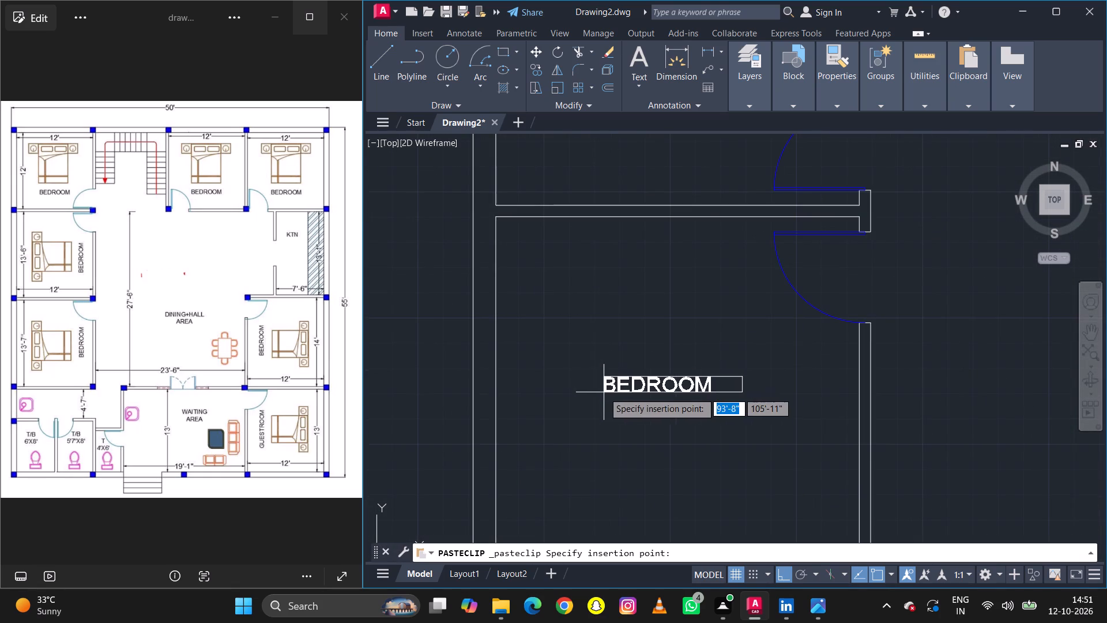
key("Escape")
Copy the northwest bedroom's BEDROOM text straight down into the two bedrooms below it along the west wall.
scroll(605, 383, "down", 5)
scroll(606, 382, "up", 1)
scroll(606, 382, "down", 1)
scroll(596, 376, "up", 2)
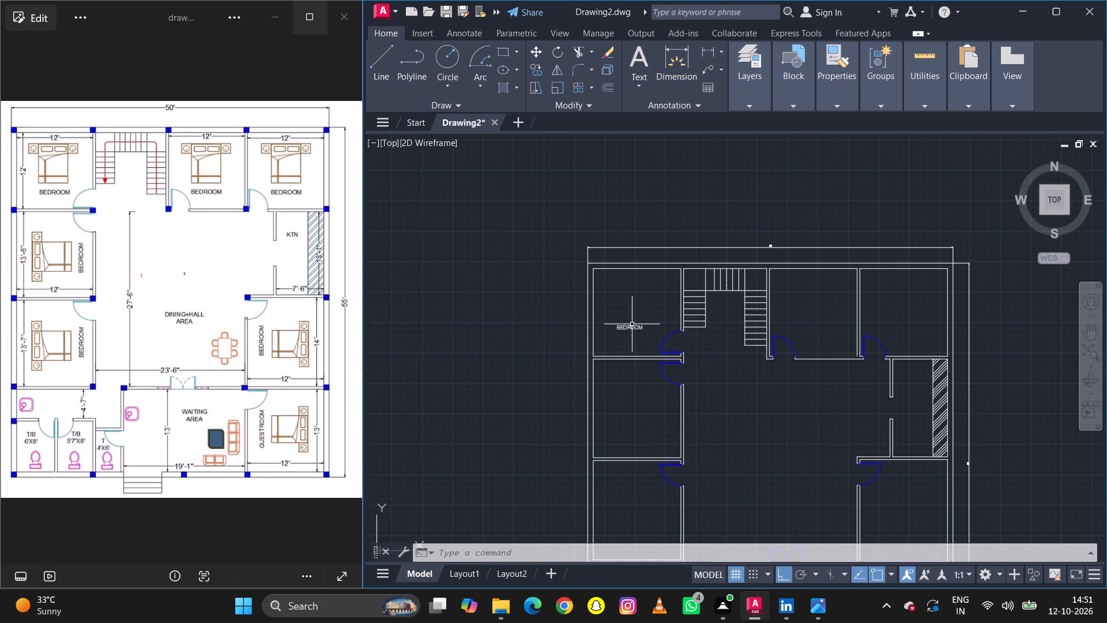
left_click(632, 325)
key("c")
key("o")
key("space")
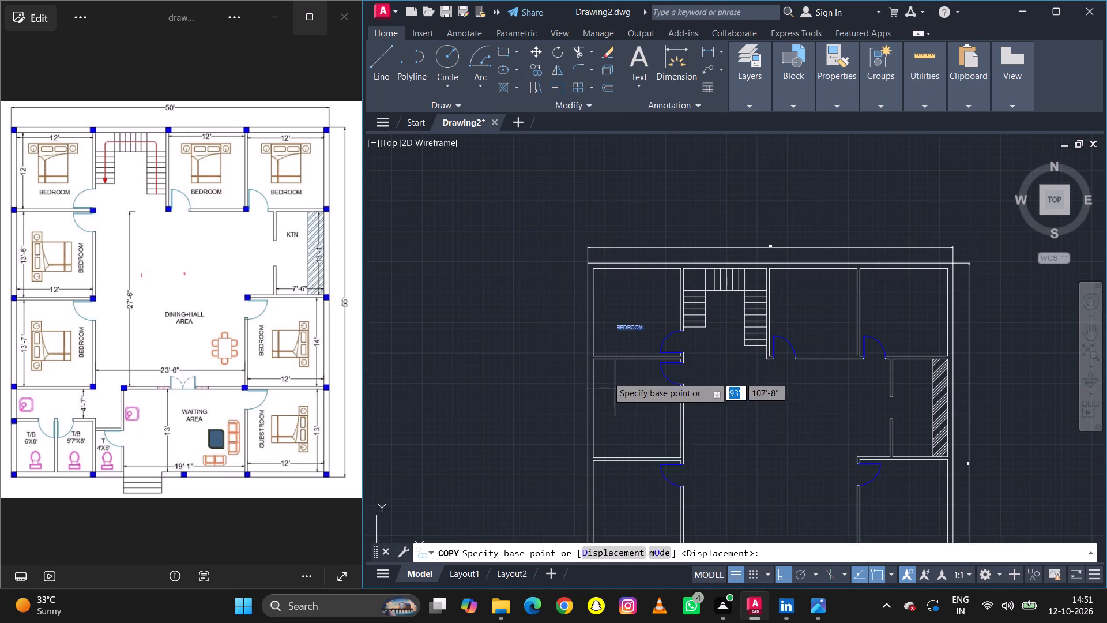
scroll(602, 362, "up", 3)
left_click(565, 342)
scroll(571, 312, "down", 4)
scroll(575, 400, "up", 2)
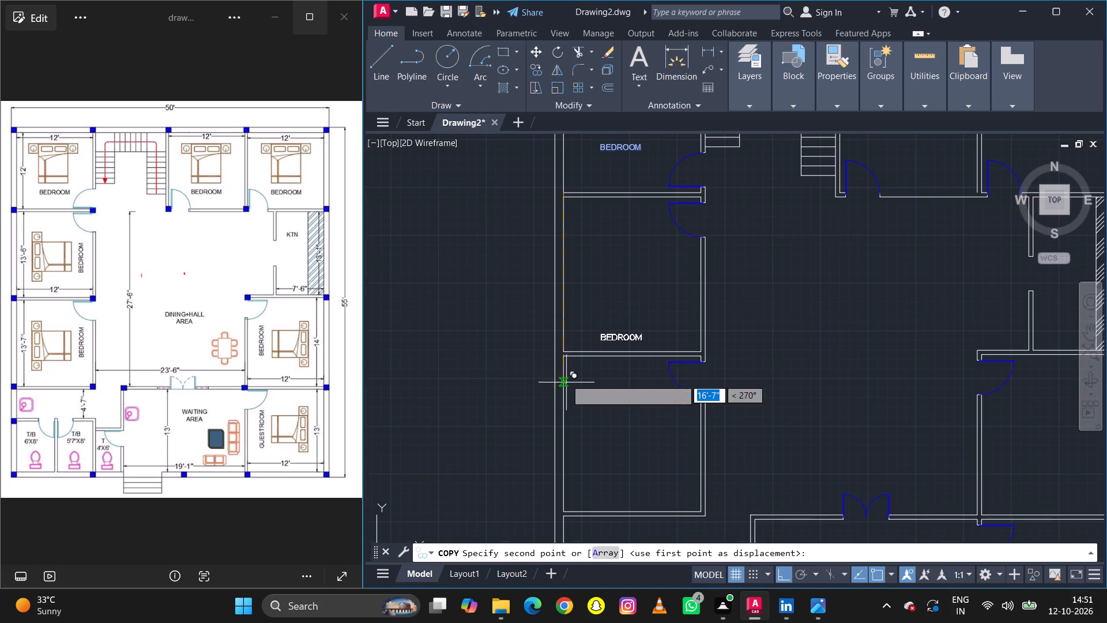
left_click(562, 351)
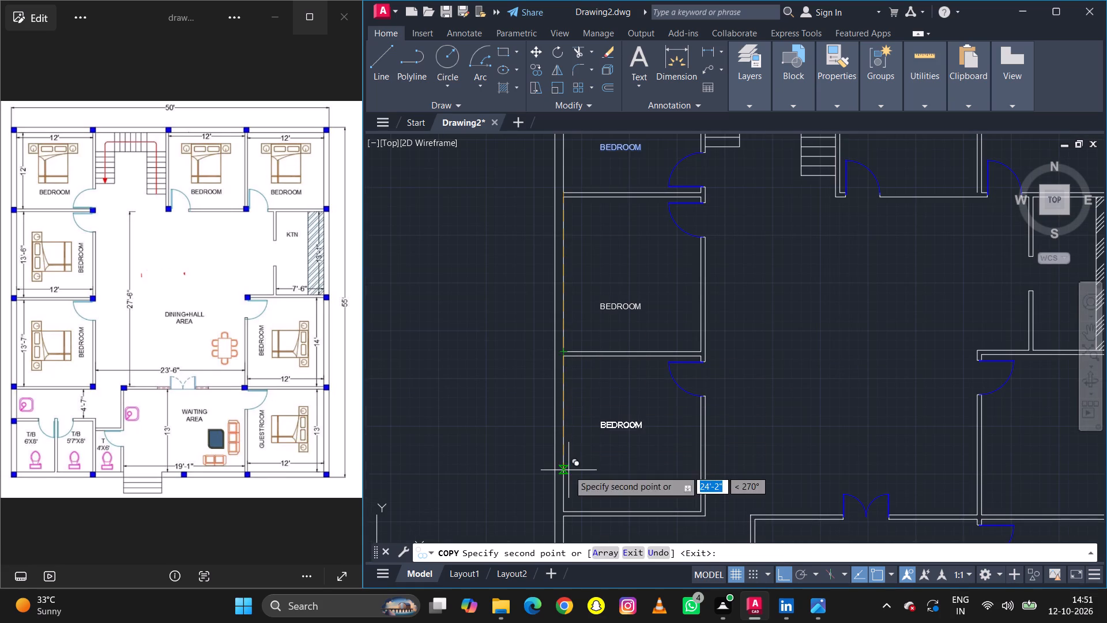
left_click(563, 511)
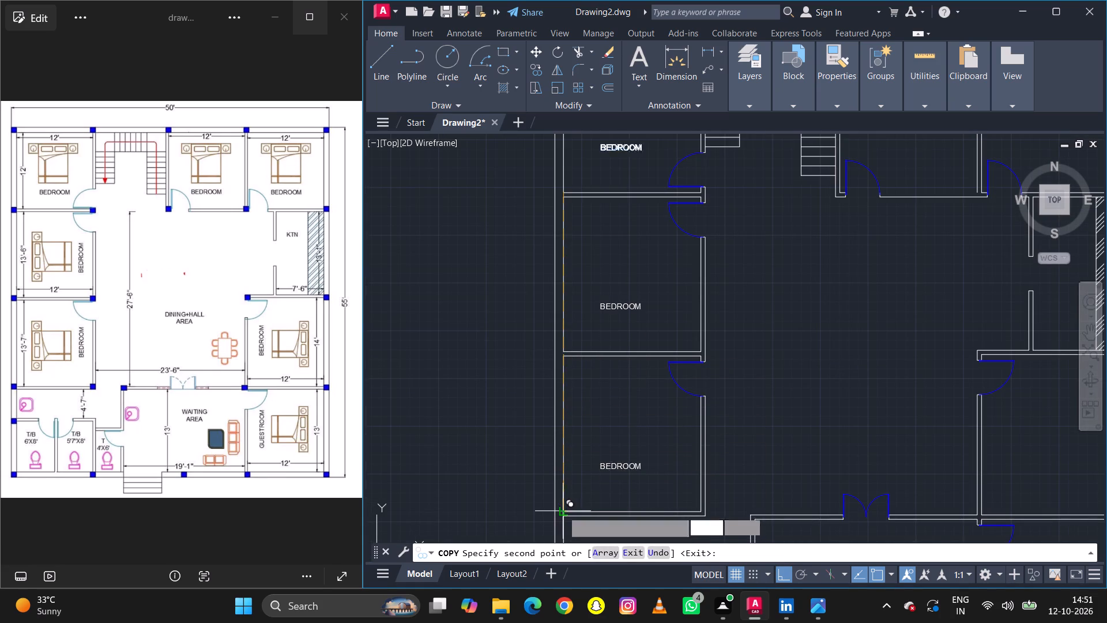
Copy the BEDROOM text horizontally into the two north bedrooms east of the stairs and end the Copy command.
scroll(585, 399, "down", 2)
scroll(770, 316, "up", 2)
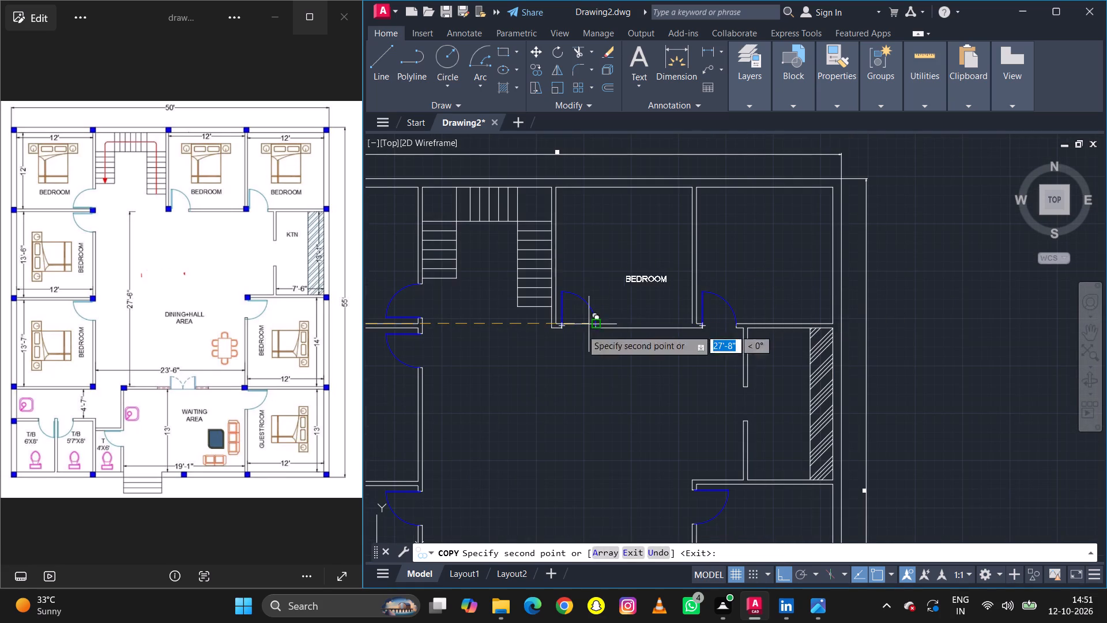
scroll(553, 327, "up", 2)
left_click(559, 317)
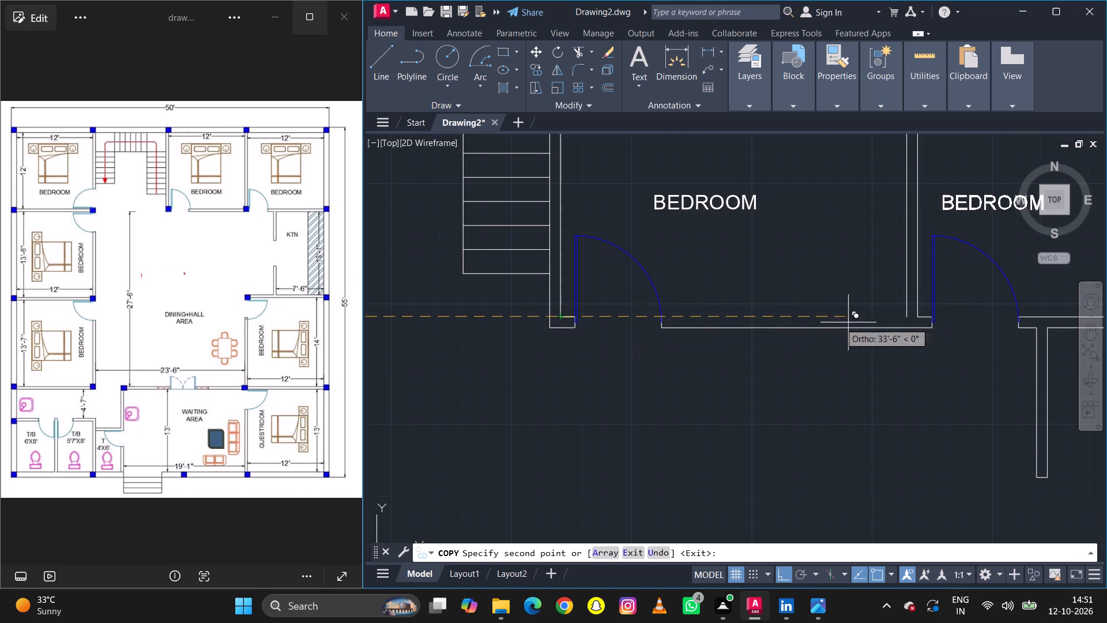
left_click(918, 318)
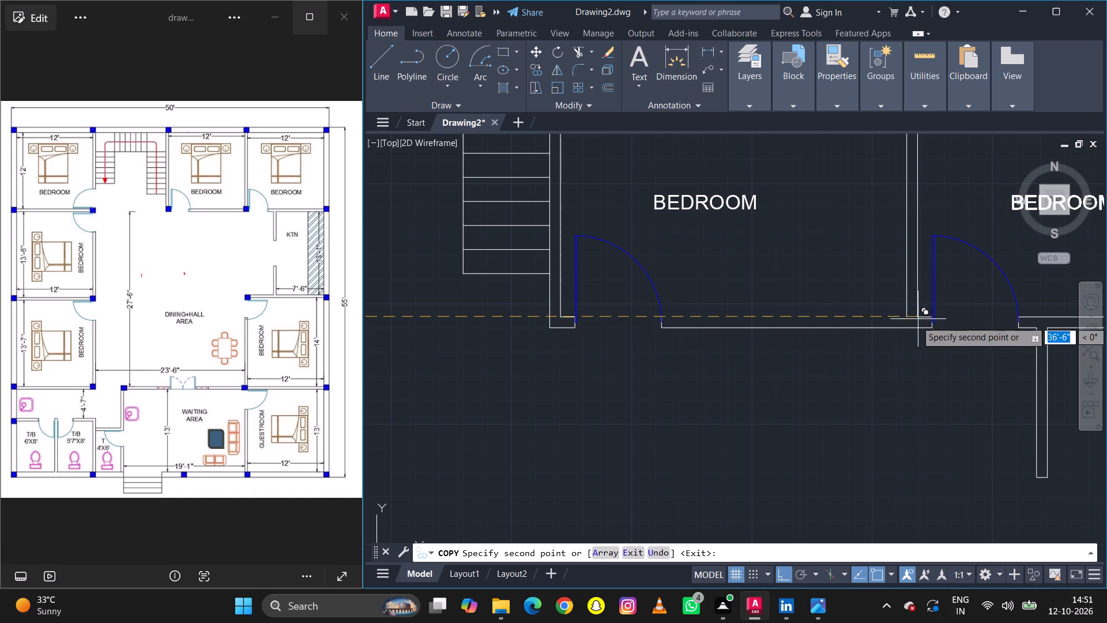
key("Escape")
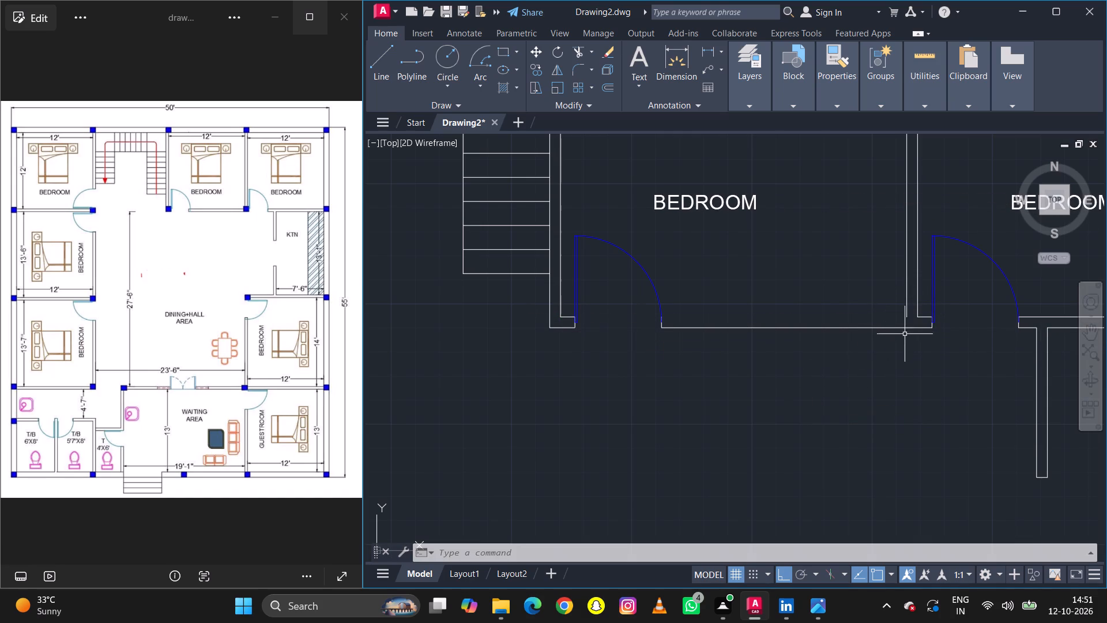
Draw the missing inner wall line of the north bedroom beside the stairs, from its door opening to the partition wall.
key("l")
key("space")
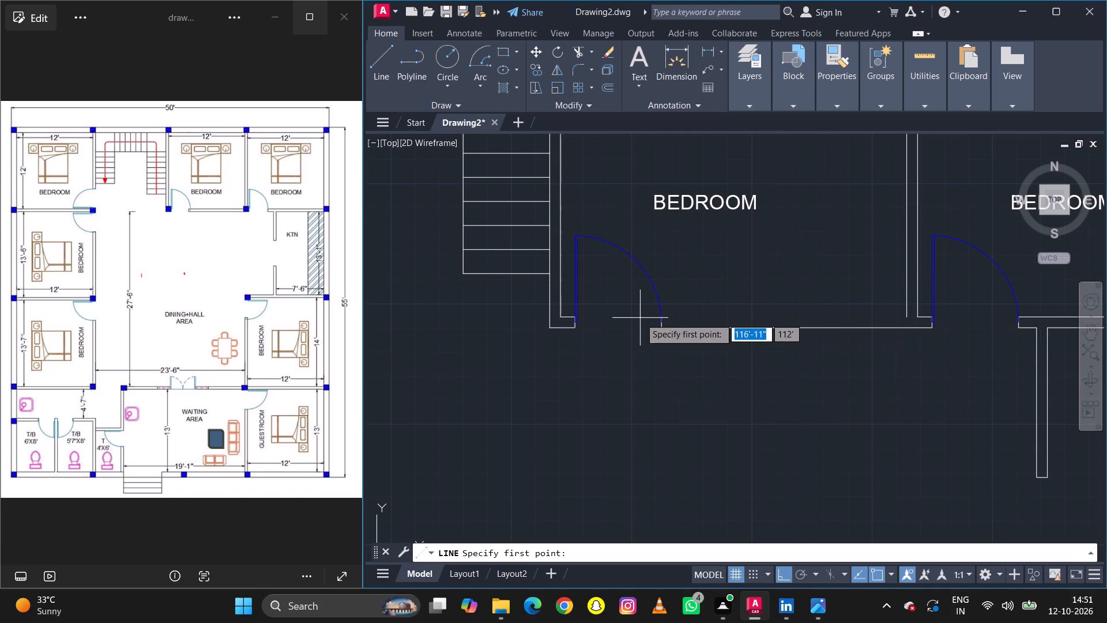
left_click(661, 317)
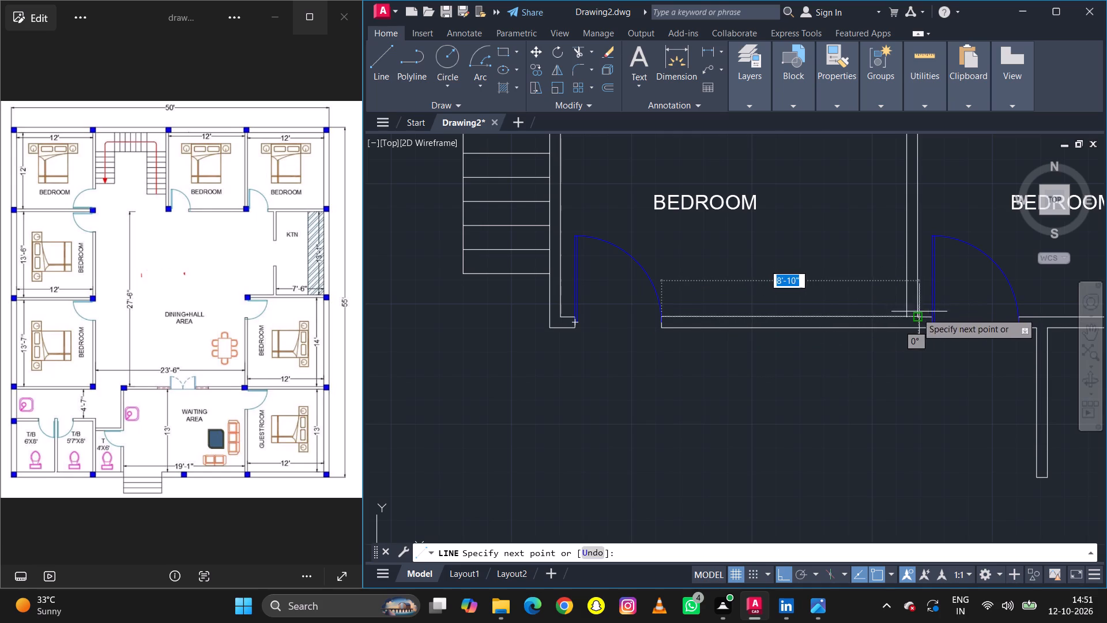
left_click(908, 314)
key("Escape")
scroll(710, 326, "down", 3)
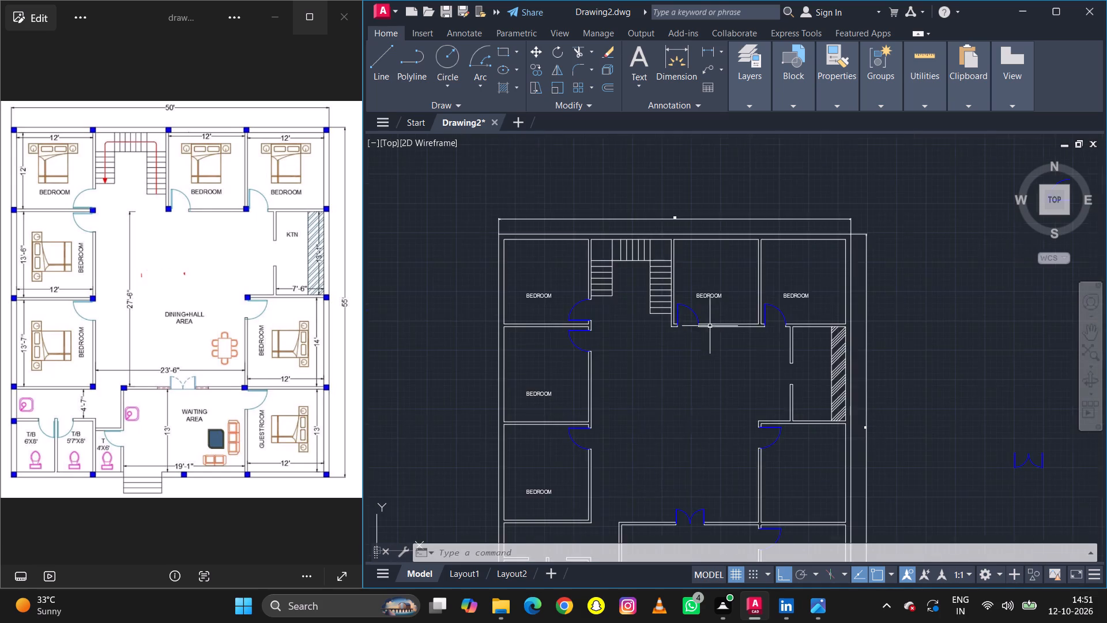
Copy the northeast bedroom's BEDROOM text to the clipboard and paste it into the central hall.
scroll(800, 305, "up", 3)
left_click(803, 274)
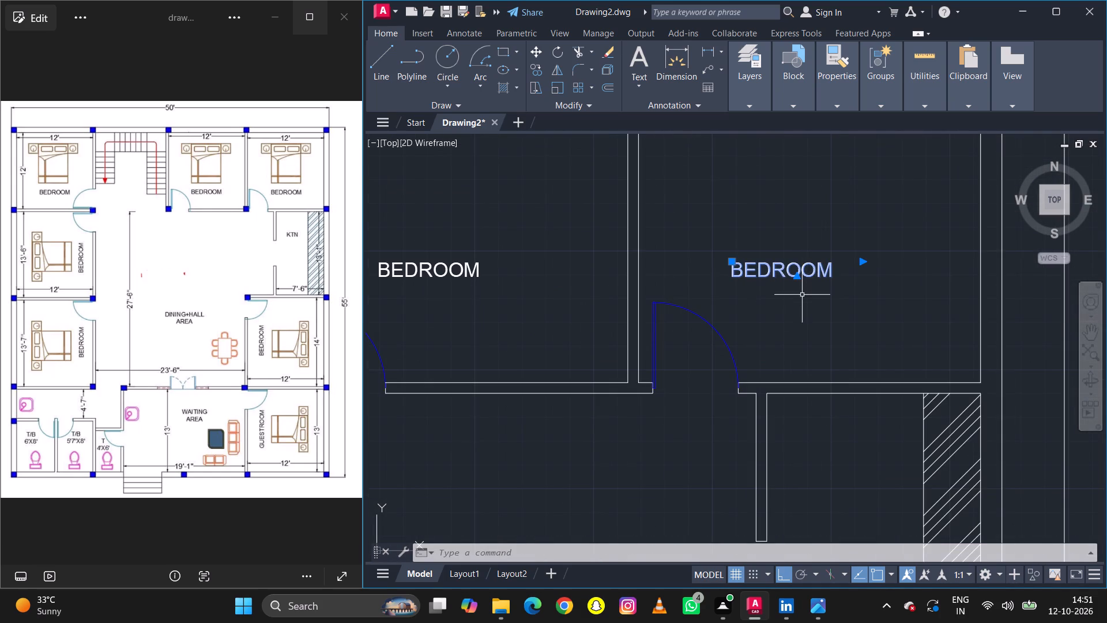
key("ctrl+c")
key("ctrl+v")
scroll(758, 285, "down", 3)
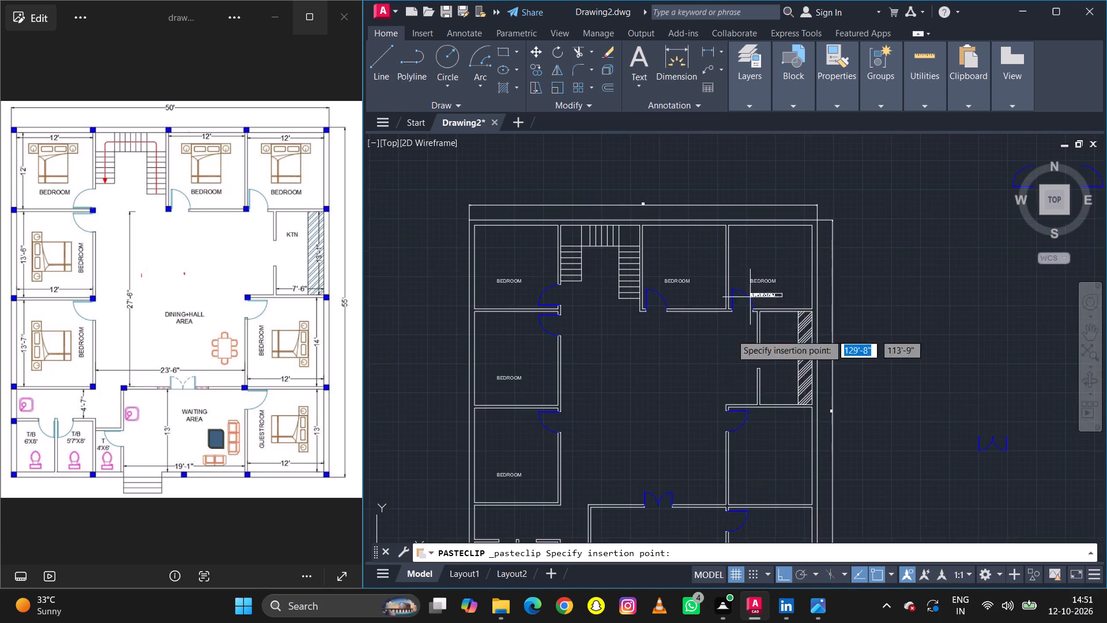
scroll(692, 385, "up", 2)
left_click(578, 377)
scroll(584, 343, "down", 2)
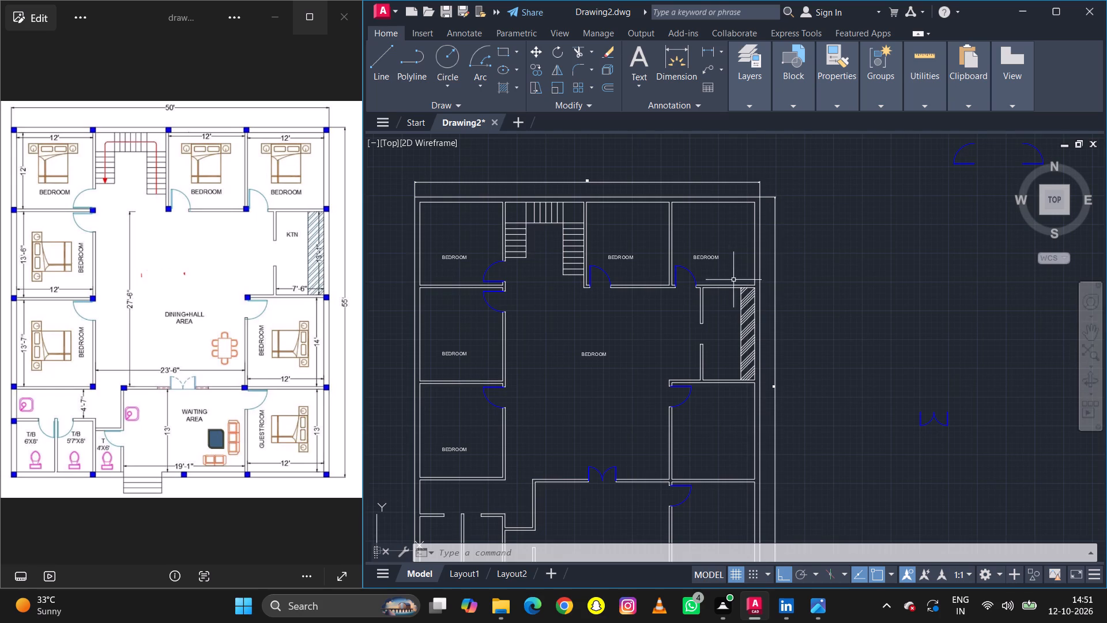
Paste the BEDROOM text into the east bedroom below the kitchen and into the southeast corner room.
key("ctrl+v")
scroll(729, 448, "up", 2)
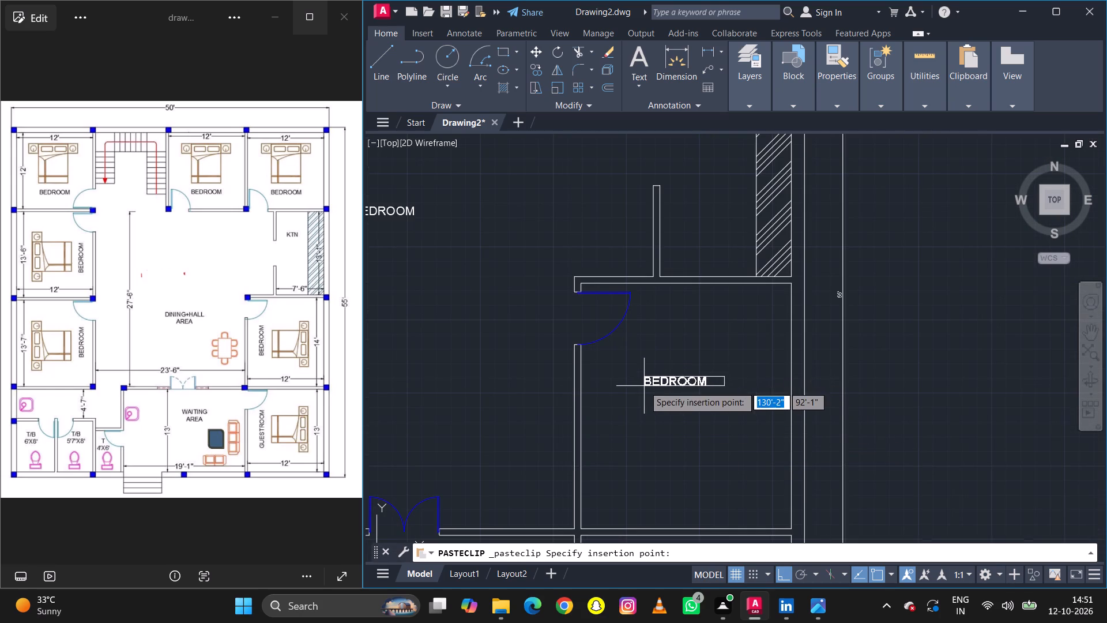
left_click(654, 346)
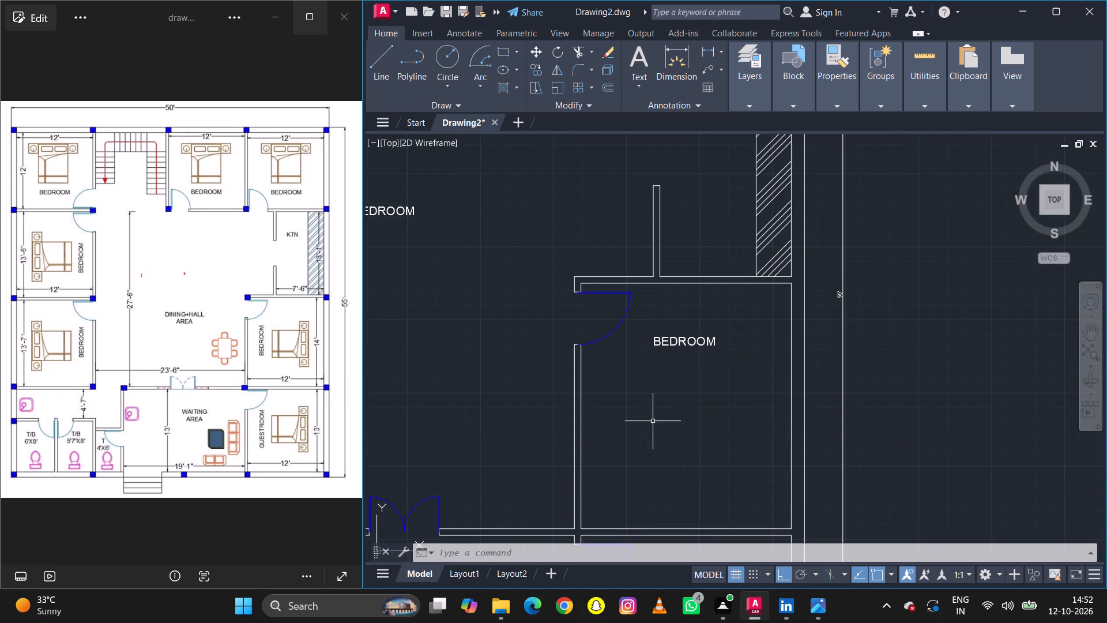
scroll(649, 444, "up", 1)
scroll(650, 442, "down", 4)
scroll(658, 517, "up", 3)
key("ctrl+v")
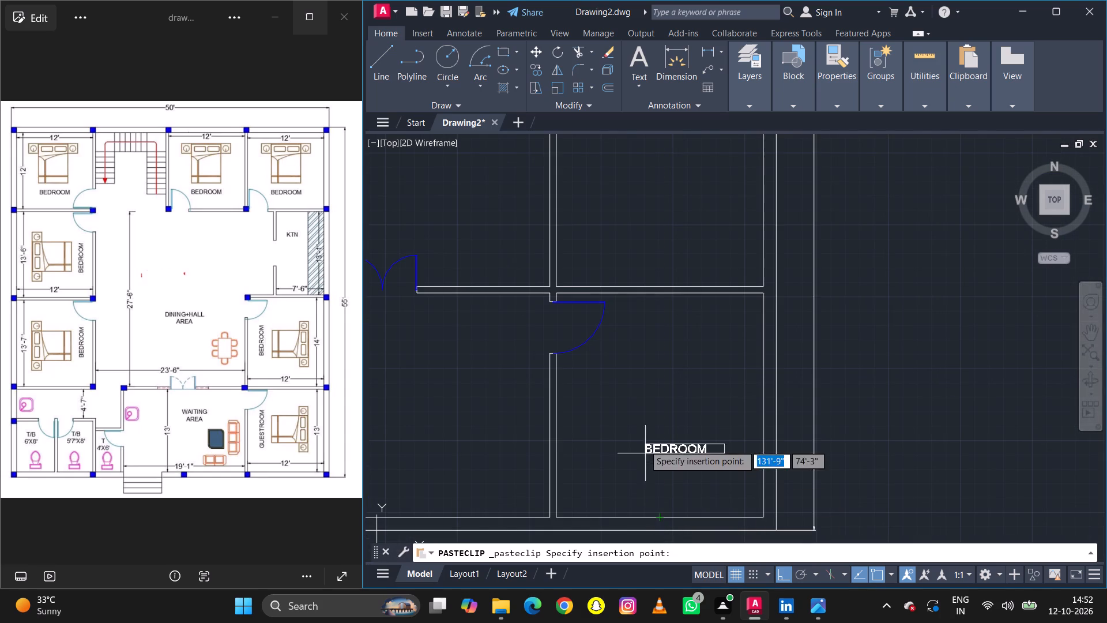
left_click(620, 351)
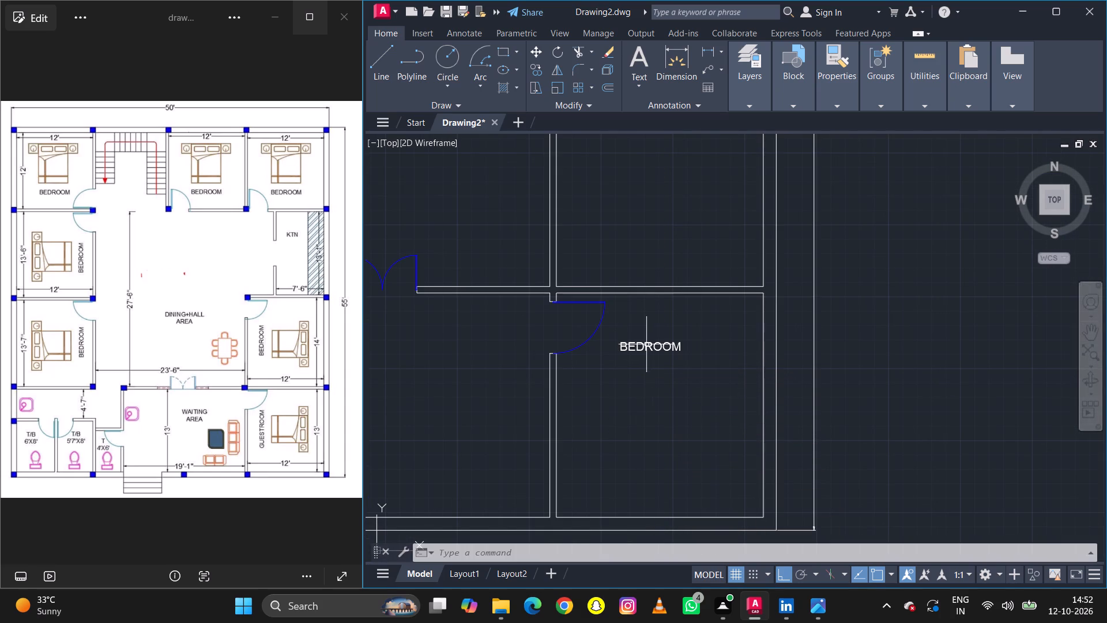
Change the southeast corner room's text to GUEST BEDROOM and finish editing it.
double_click(646, 344)
left_click(620, 349)
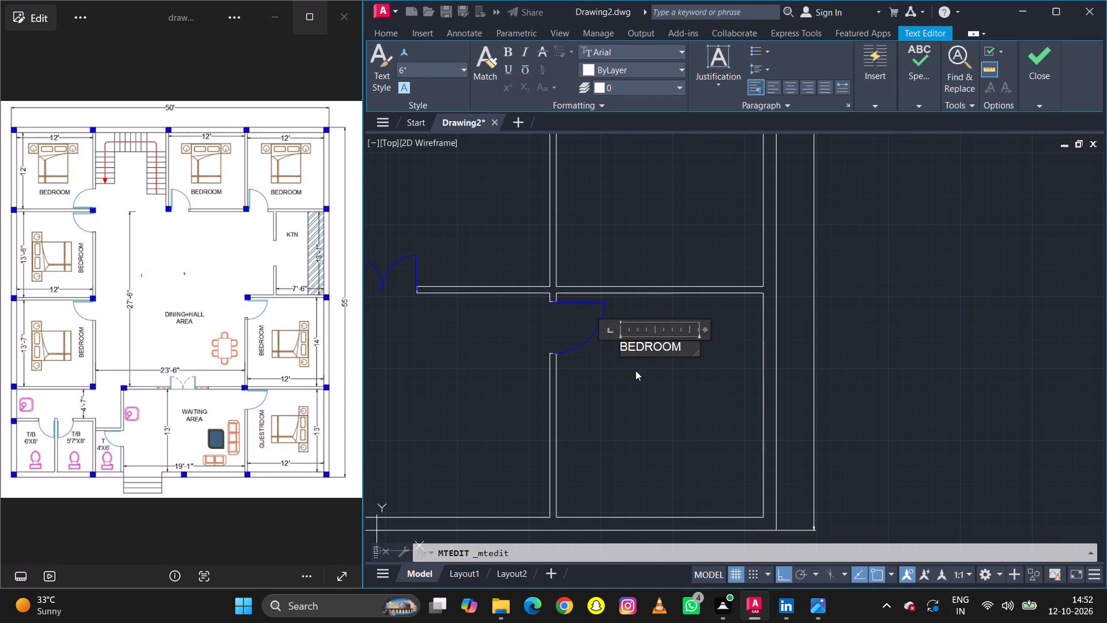
key("g")
key("u")
key("r")
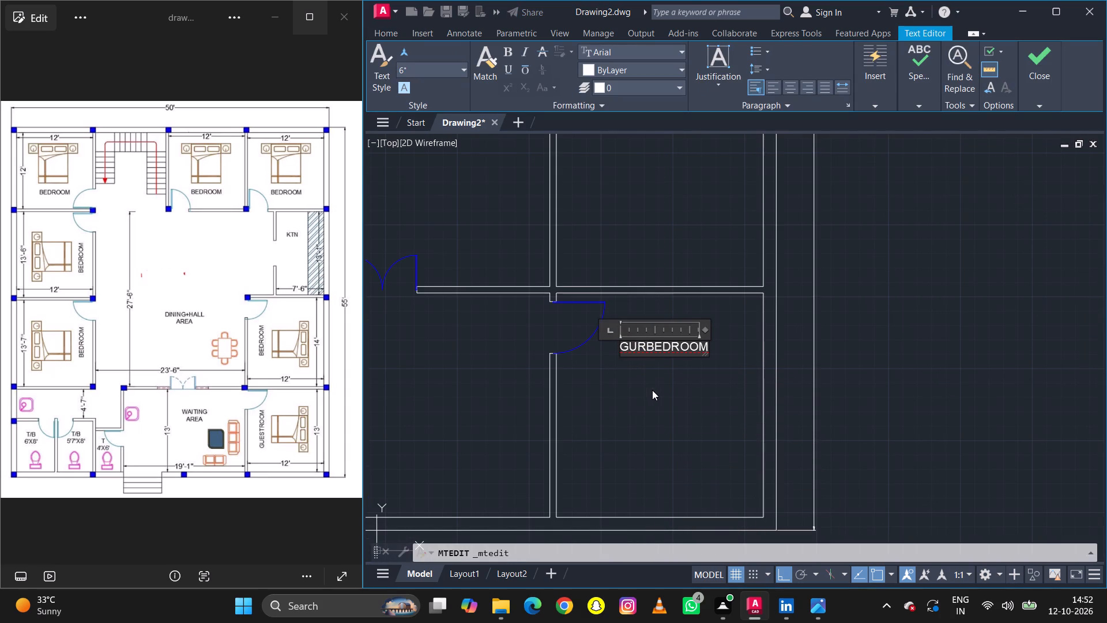
key("BackSpace")
type("EST")
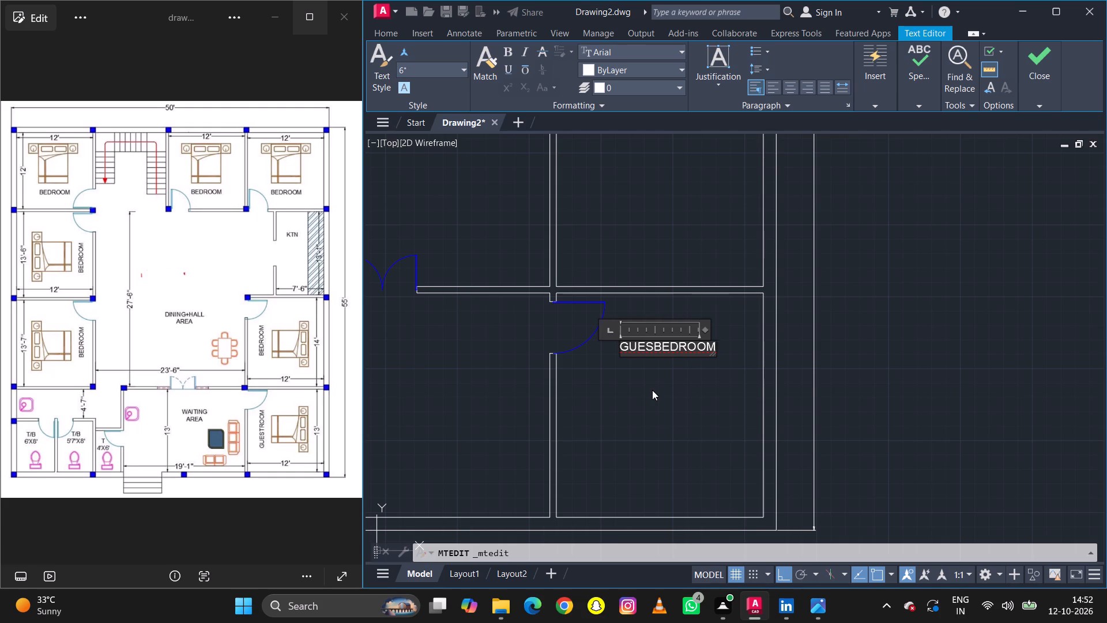
key("space")
left_click(1036, 62)
left_click(1033, 147)
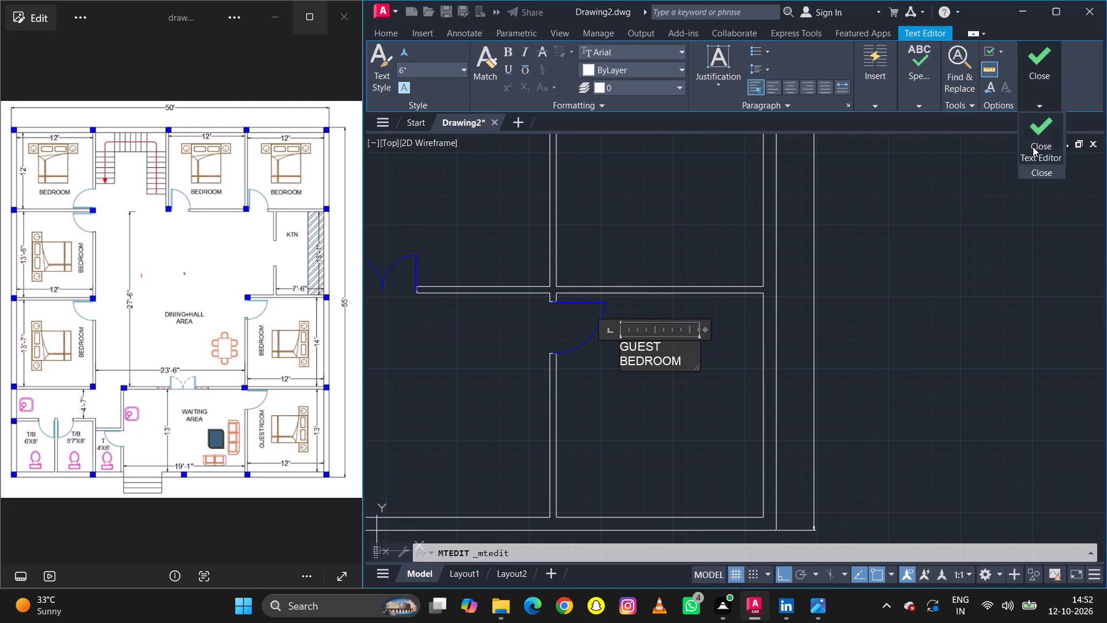
Paste the BEDROOM text into the room behind the entrance stairs and change it to WAITING AREA.
scroll(672, 401, "down", 2)
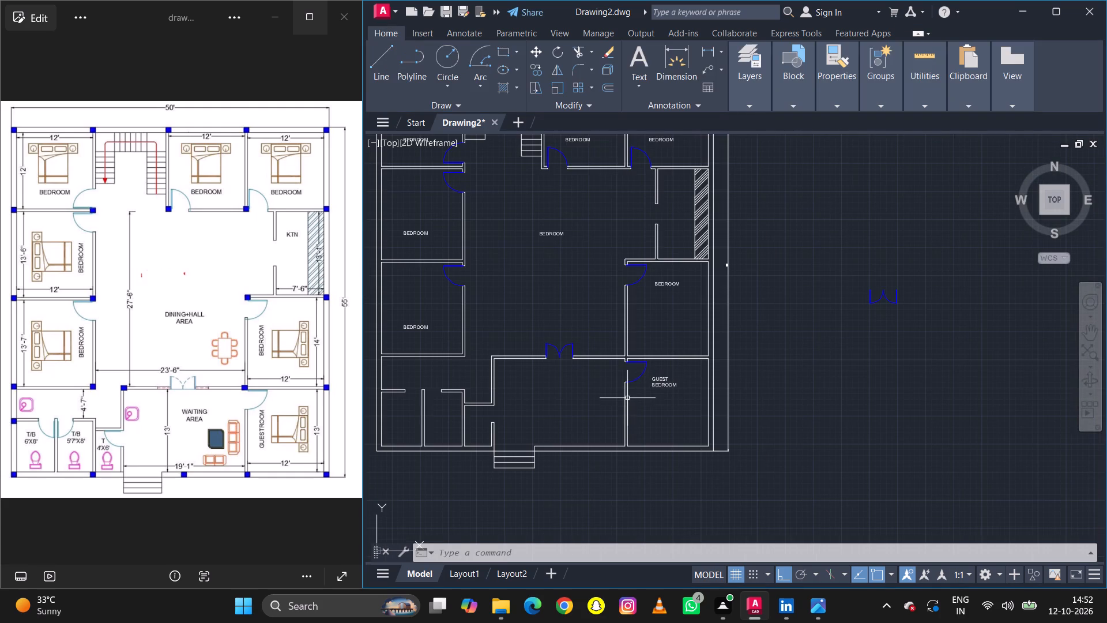
key("ctrl+v")
scroll(574, 400, "up", 3)
left_click(496, 379)
double_click(516, 375)
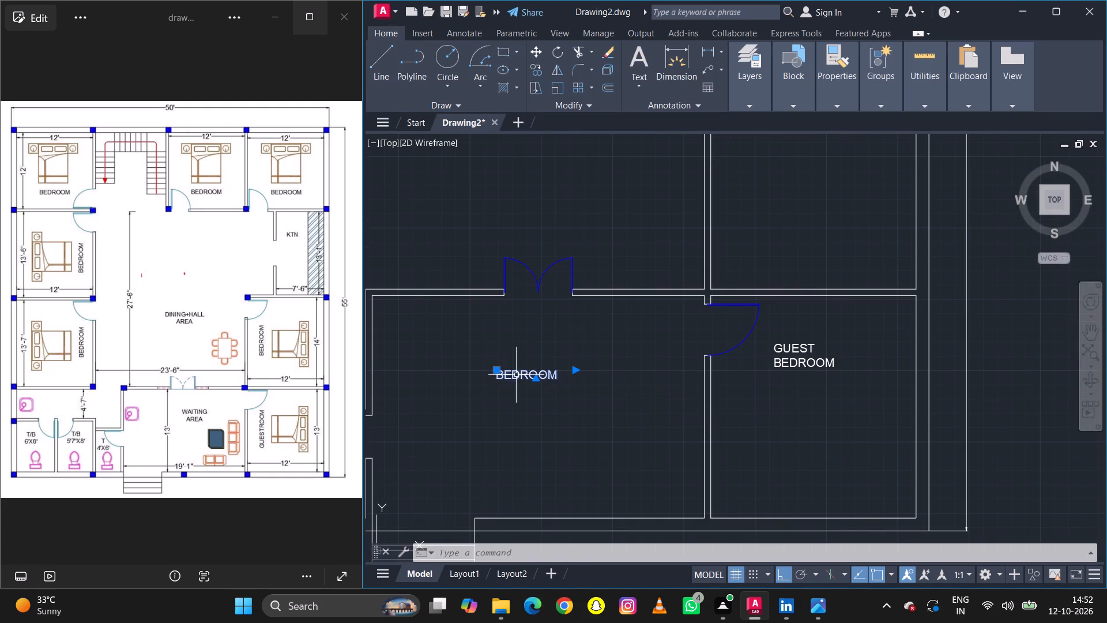
double_click(516, 375)
type("WAITING")
key("space")
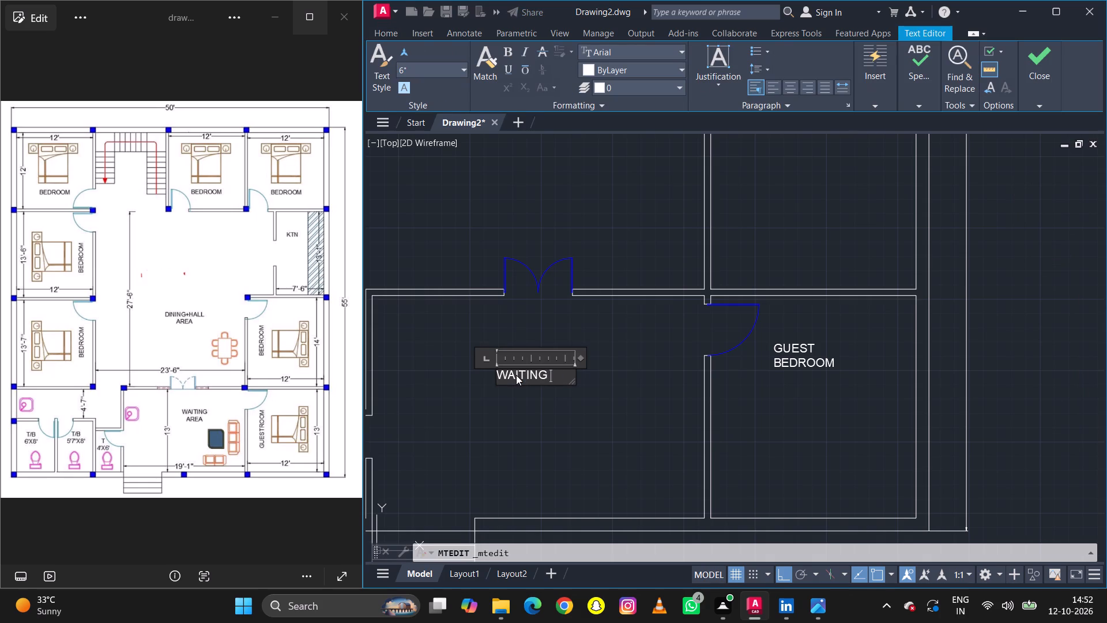
type("AREA")
left_click(1051, 59)
left_click(1040, 139)
Change the central hall's BEDROOM text to DINING + HALL AREA and finish editing it.
scroll(473, 403, "down", 3)
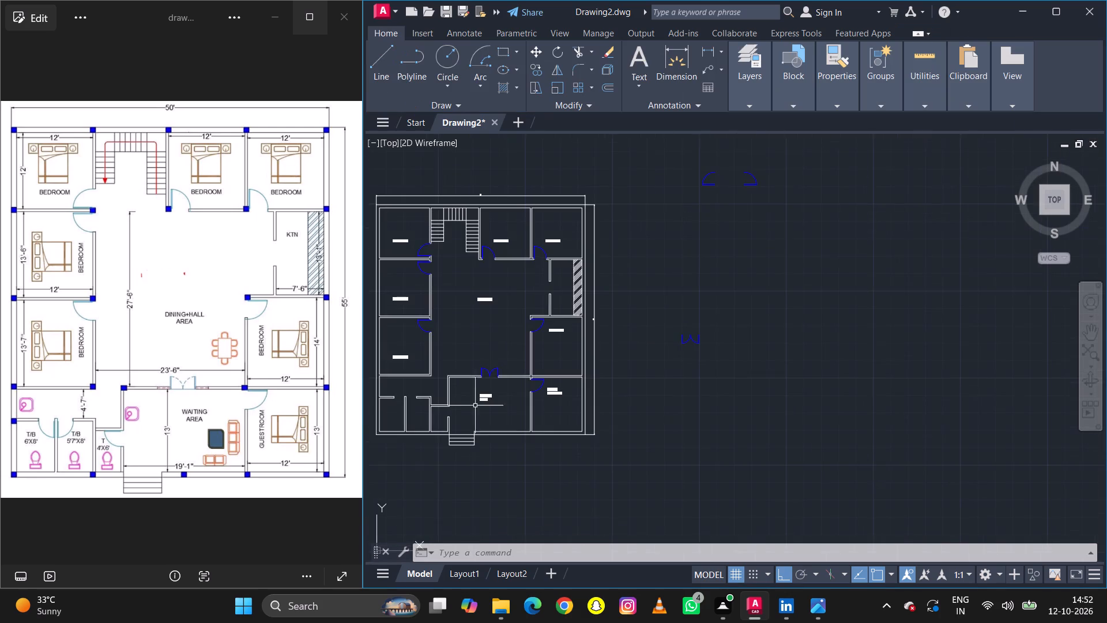
scroll(486, 299, "up", 3)
scroll(468, 296, "down", 2)
scroll(449, 277, "up", 3)
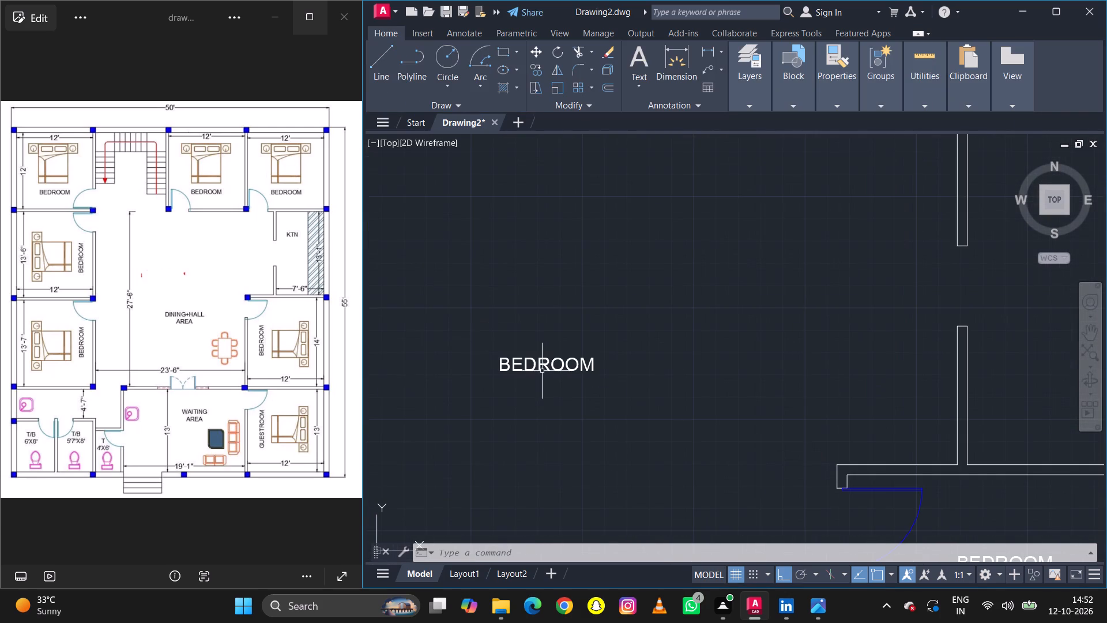
double_click(540, 368)
double_click(528, 365)
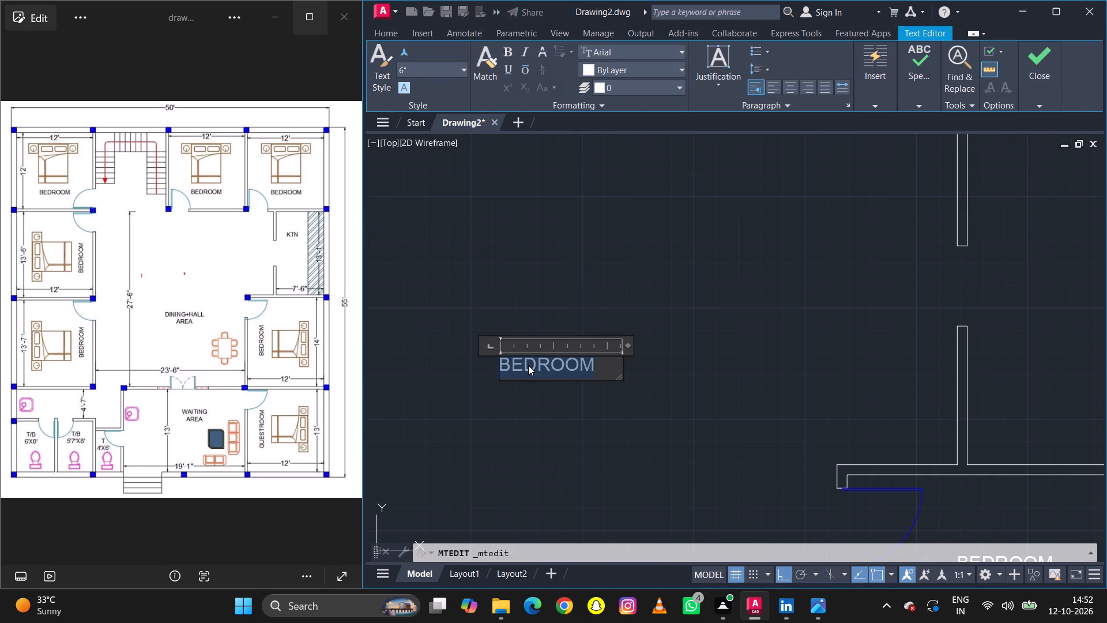
type("DINING HALL")
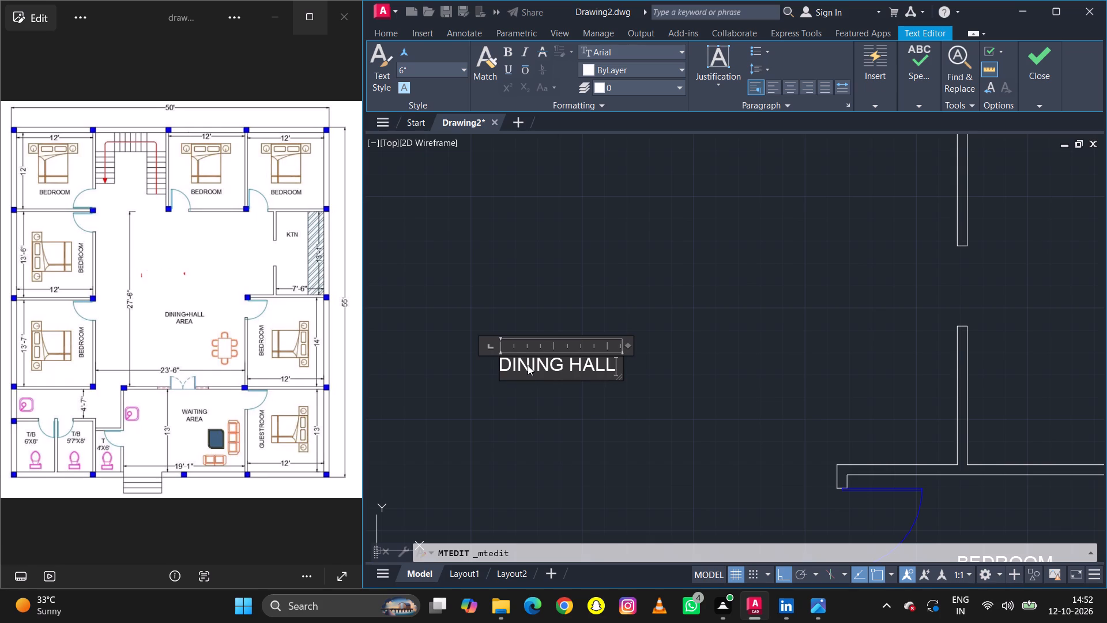
key("shift+plus")
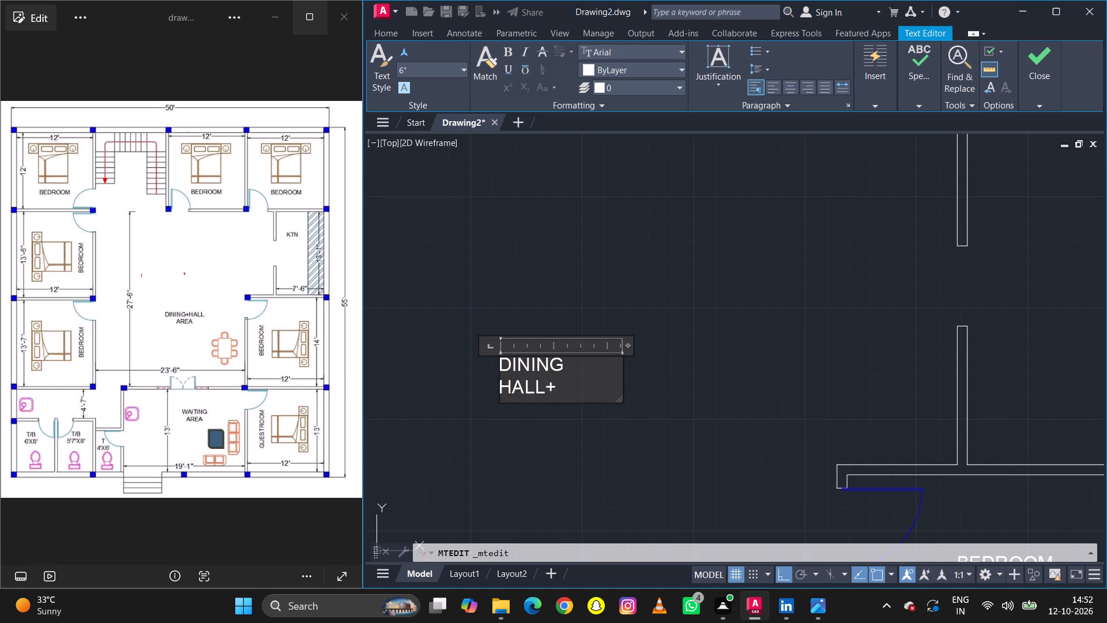
key("Page_Up")
key("Right")
key("shift+plus")
key("Left")
key("space")
key("Down")
key("BackSpace")
key("space")
type("AREA")
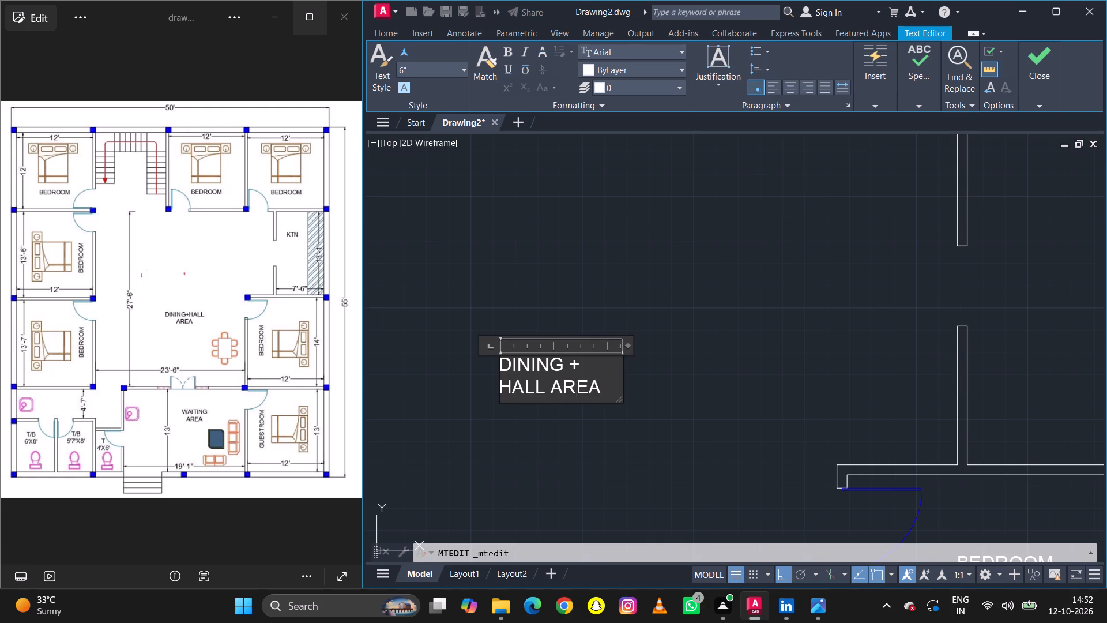
left_click(1049, 75)
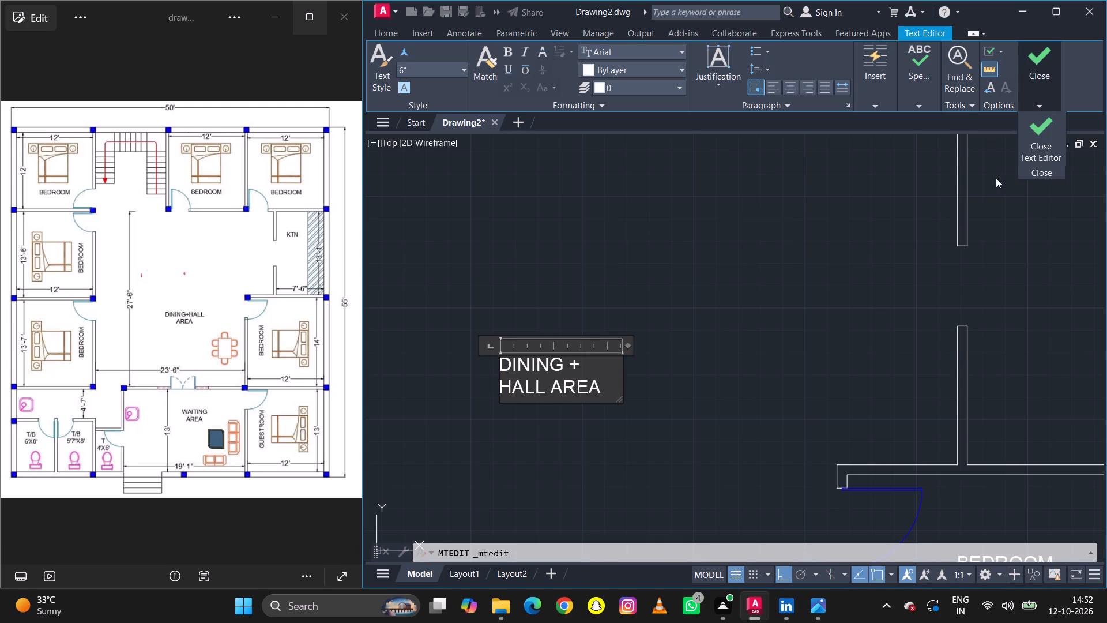
left_click(1019, 153)
Copy the DINING + HALL AREA text and paste it into the kitchen beside the hatched counter.
scroll(830, 276, "down", 3)
scroll(735, 313, "up", 2)
left_click(709, 334)
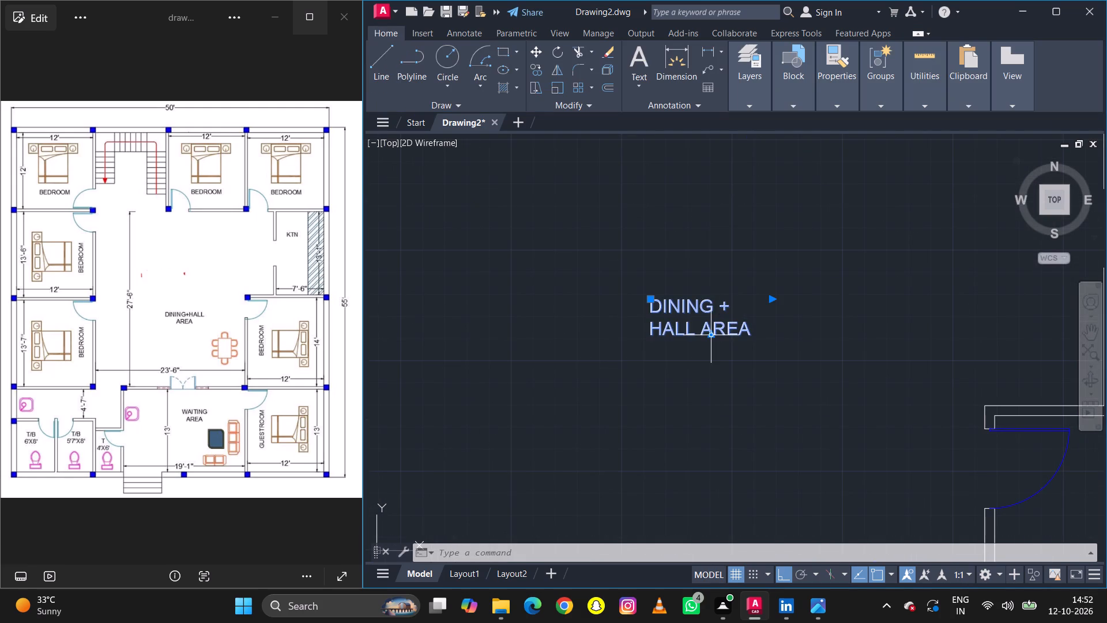
key("ctrl+c")
key("ctrl+v")
scroll(766, 344, "down", 1)
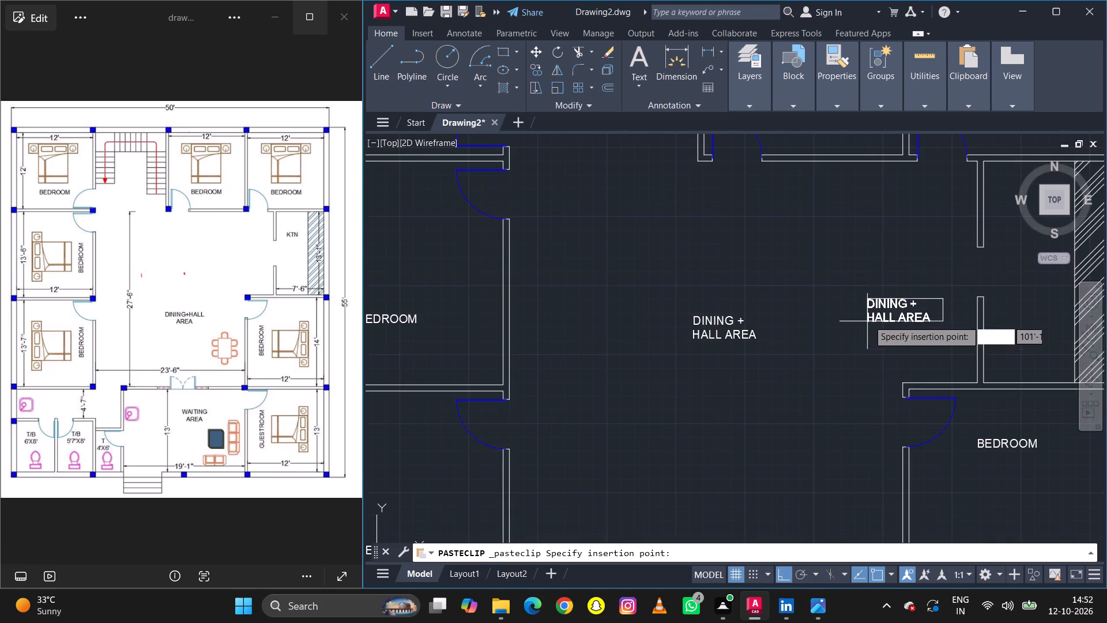
scroll(864, 316, "down", 2)
scroll(899, 313, "up", 3)
scroll(717, 288, "down", 2)
scroll(801, 290, "up", 3)
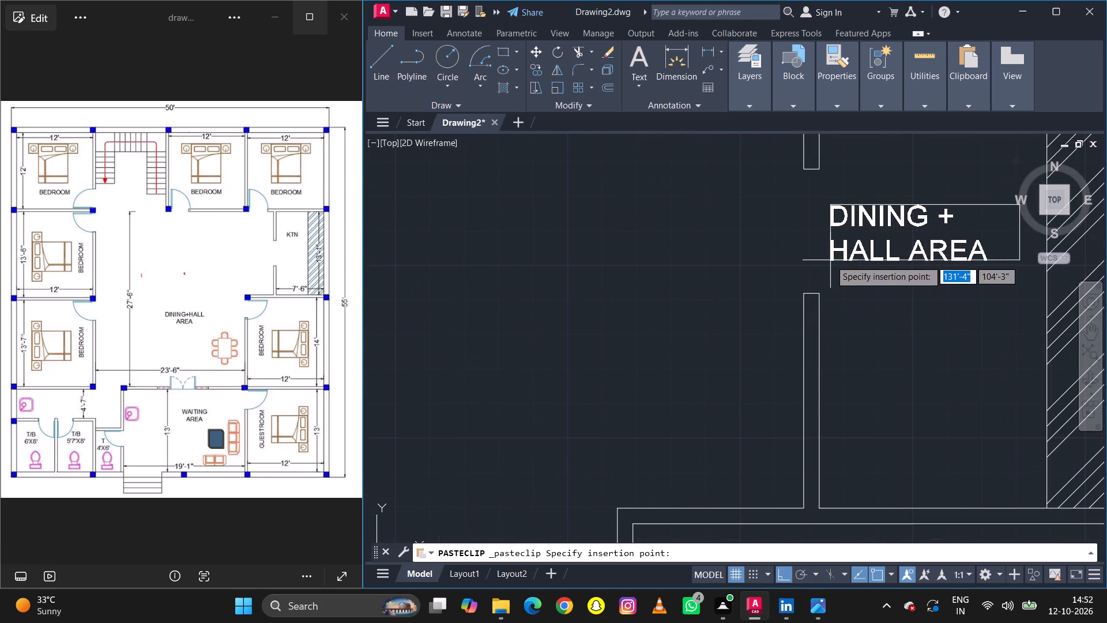
left_click(831, 260)
Change the pasted text in the kitchen to KITCHEN and finish editing it.
triple_click(888, 248)
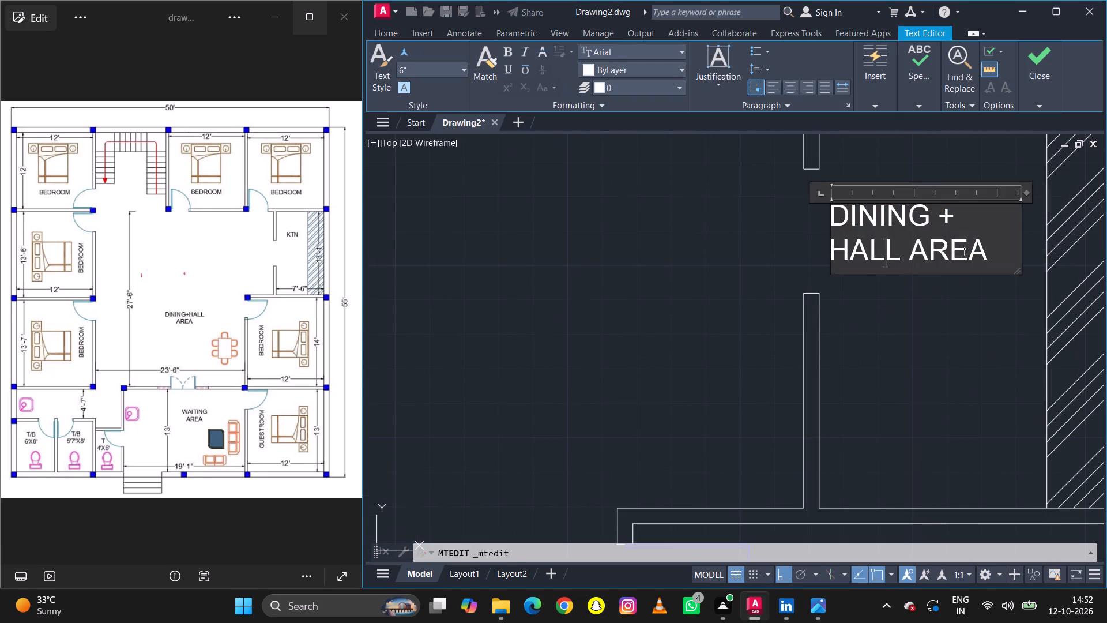
left_click_drag(991, 250, 833, 217)
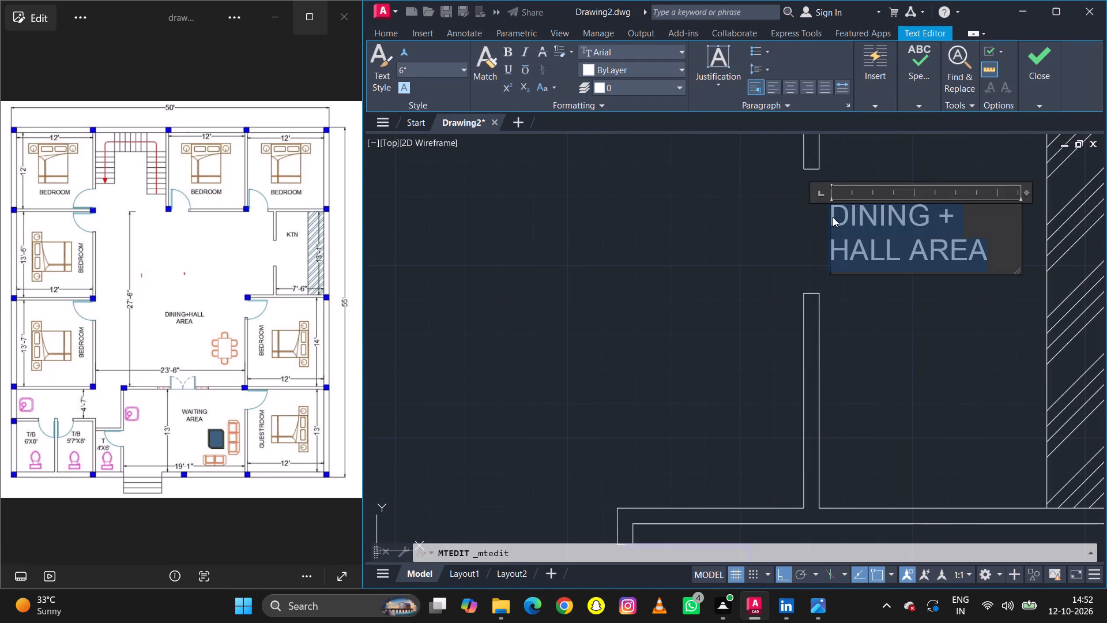
type("KITCHEN")
left_click(1064, 61)
left_click(1027, 77)
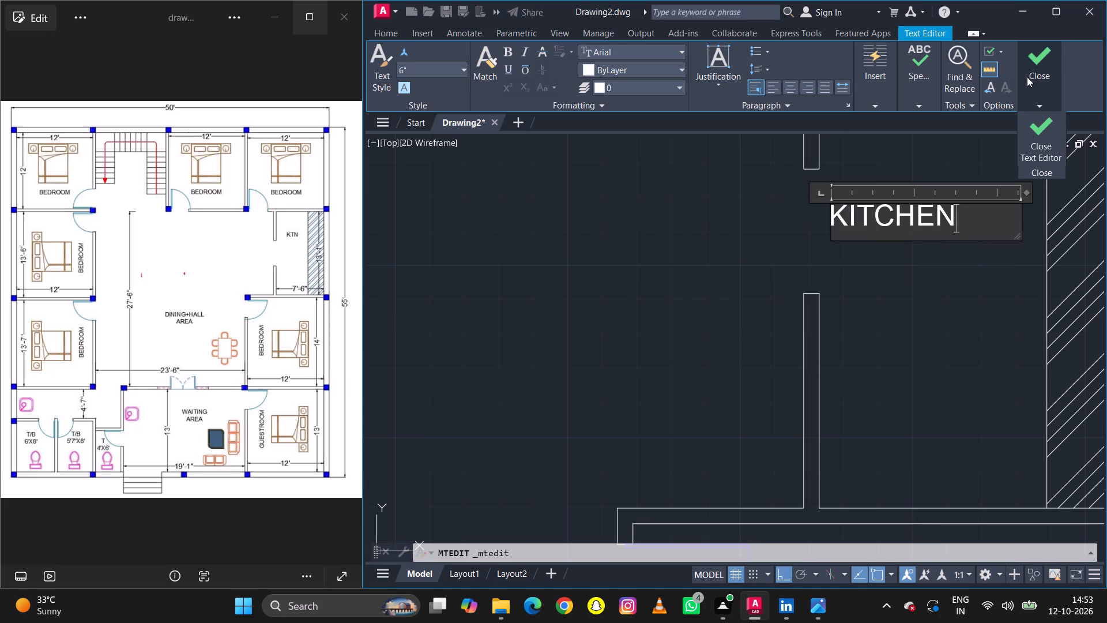
left_click(1039, 126)
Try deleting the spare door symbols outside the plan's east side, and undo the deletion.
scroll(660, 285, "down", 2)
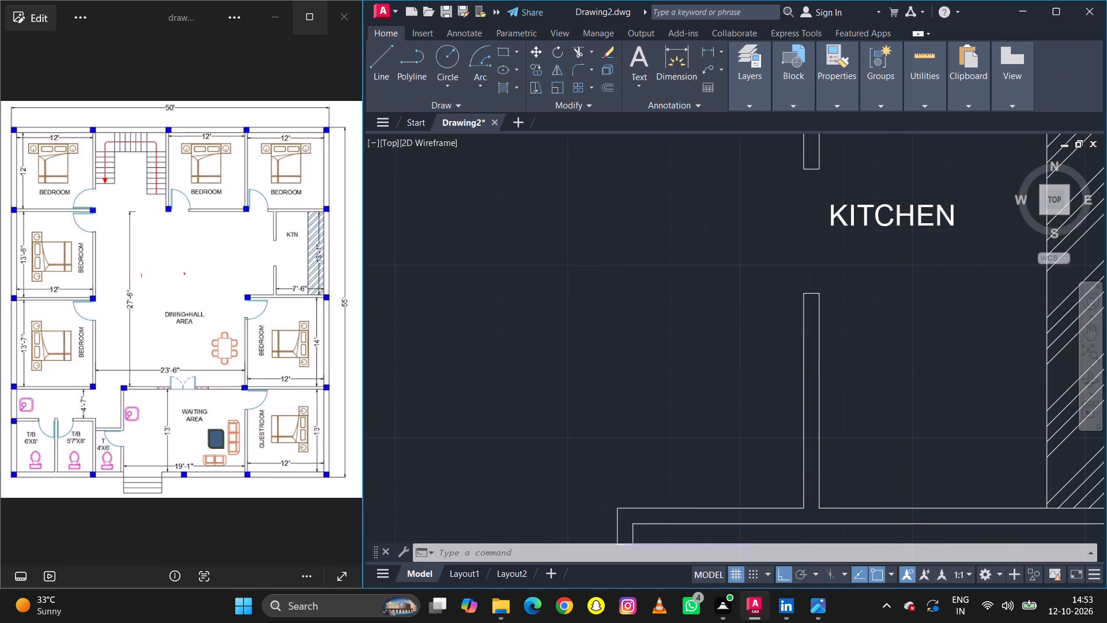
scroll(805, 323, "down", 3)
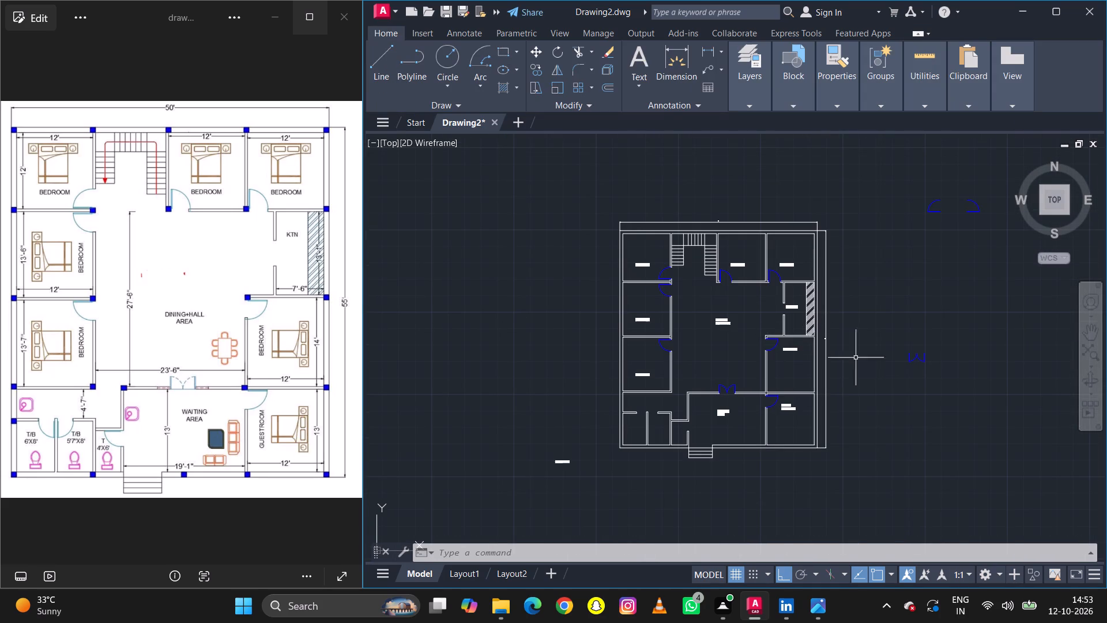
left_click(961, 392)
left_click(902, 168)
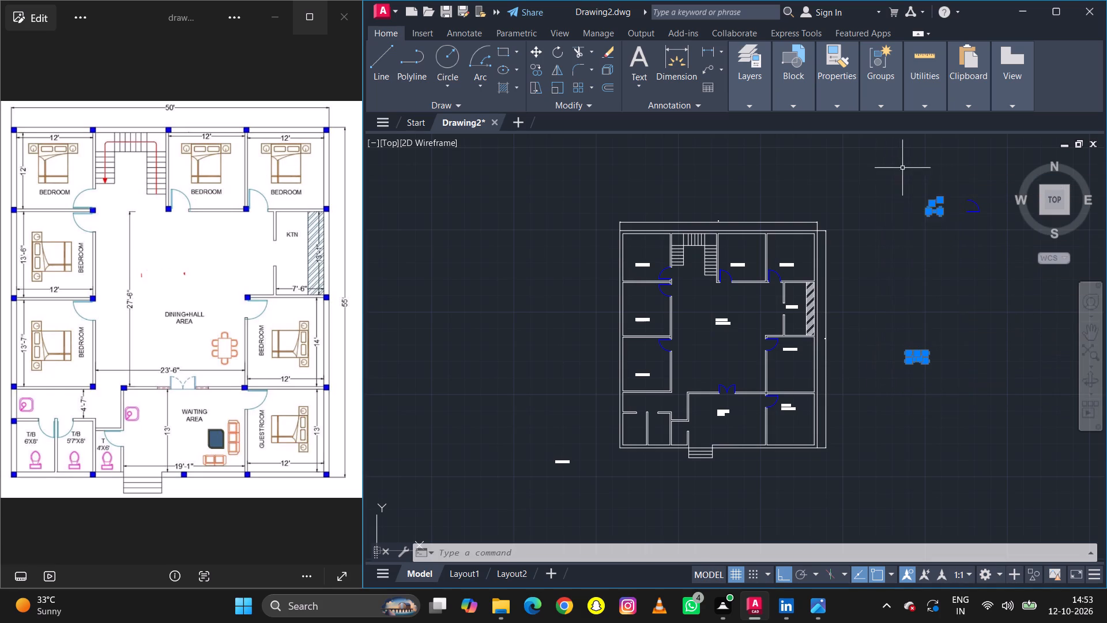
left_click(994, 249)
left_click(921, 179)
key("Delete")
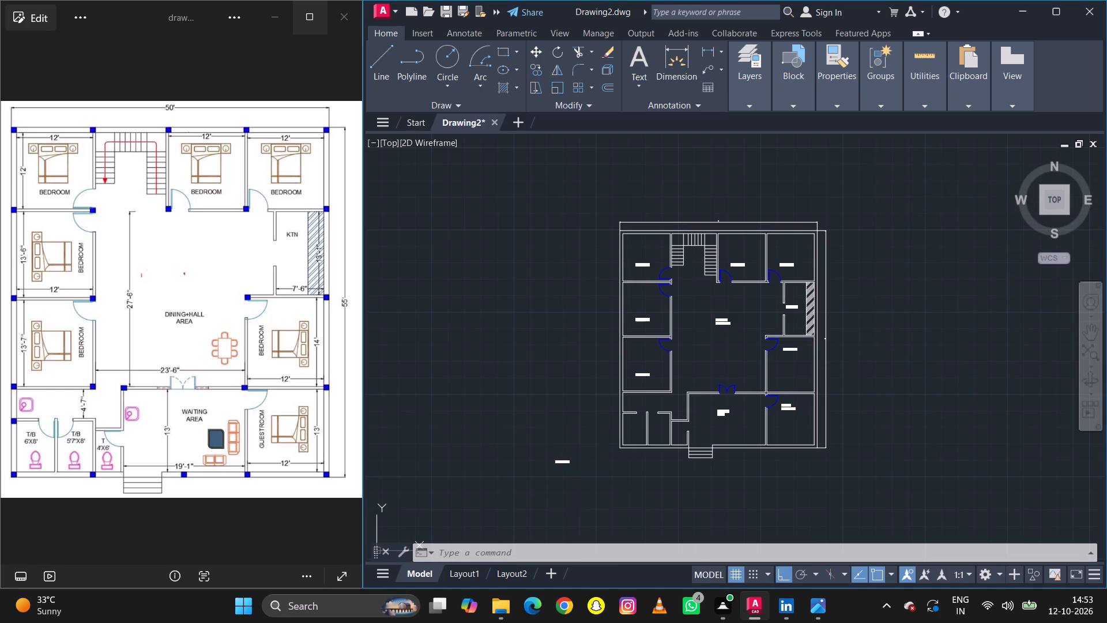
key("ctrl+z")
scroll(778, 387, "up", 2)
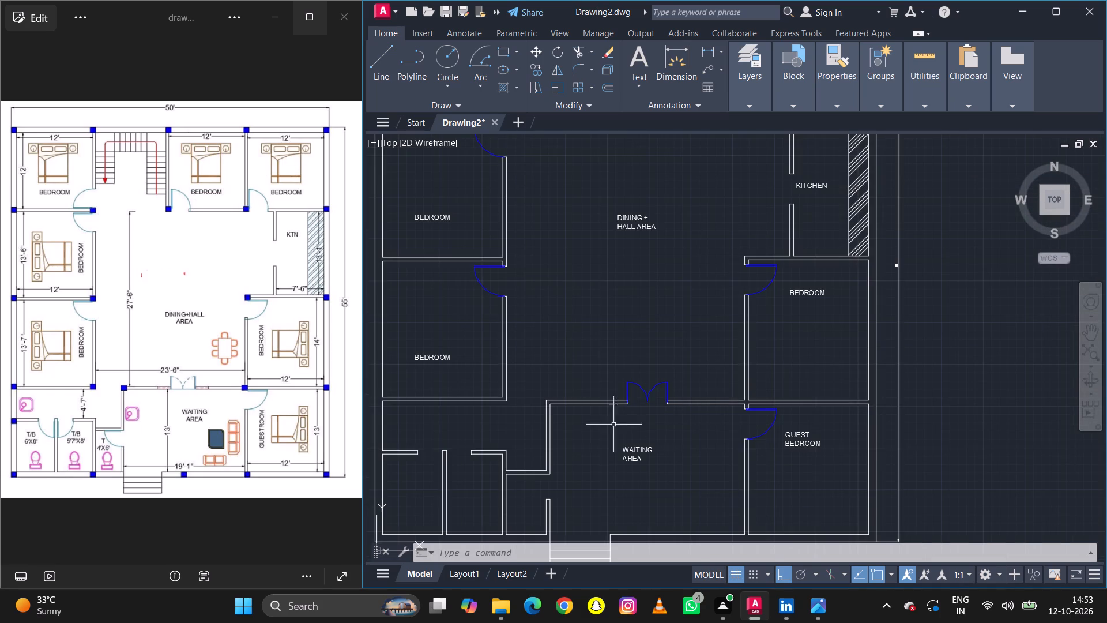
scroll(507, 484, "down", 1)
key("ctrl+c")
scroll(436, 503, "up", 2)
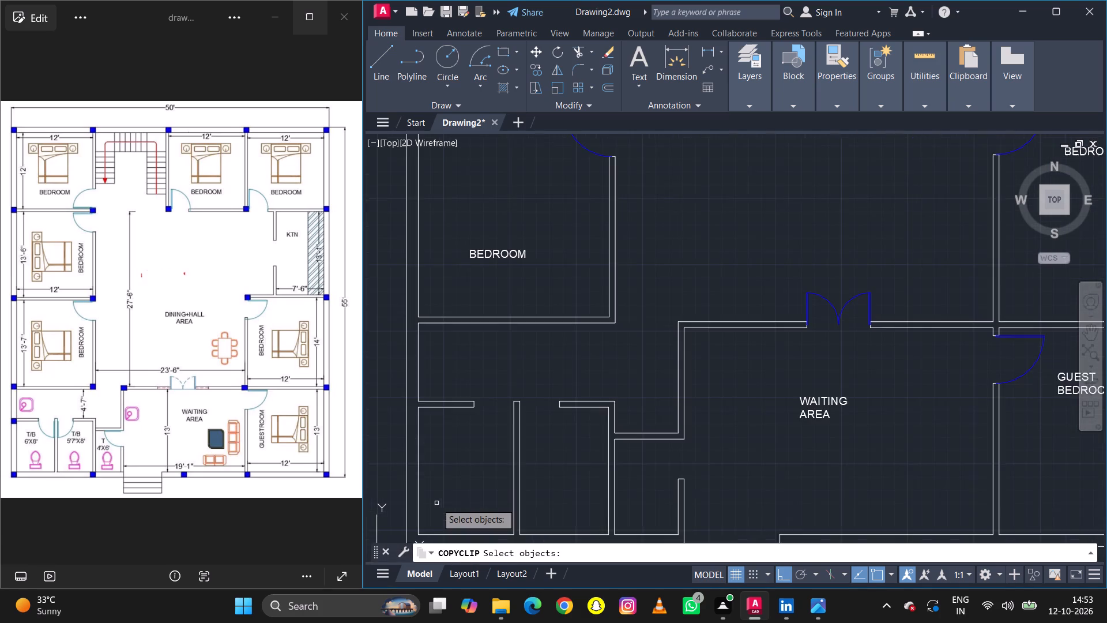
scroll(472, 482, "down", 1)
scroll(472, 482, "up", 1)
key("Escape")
Copy the spare BEDROOM text outside the plan's southwest corner and paste it into the southwest corner room.
scroll(502, 444, "down", 3)
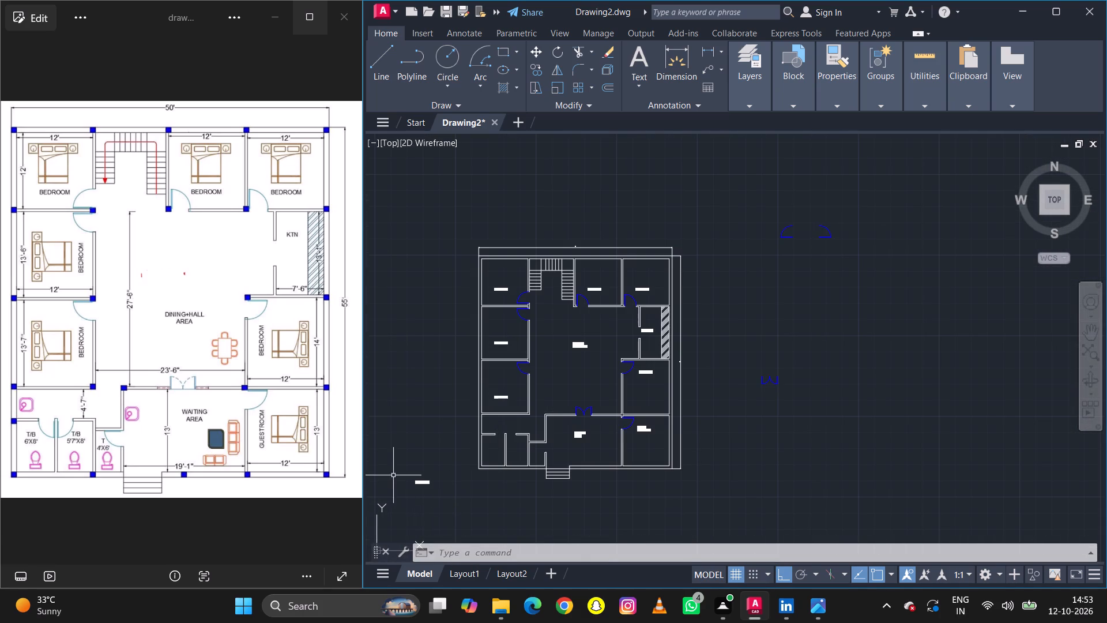
scroll(394, 502, "up", 2)
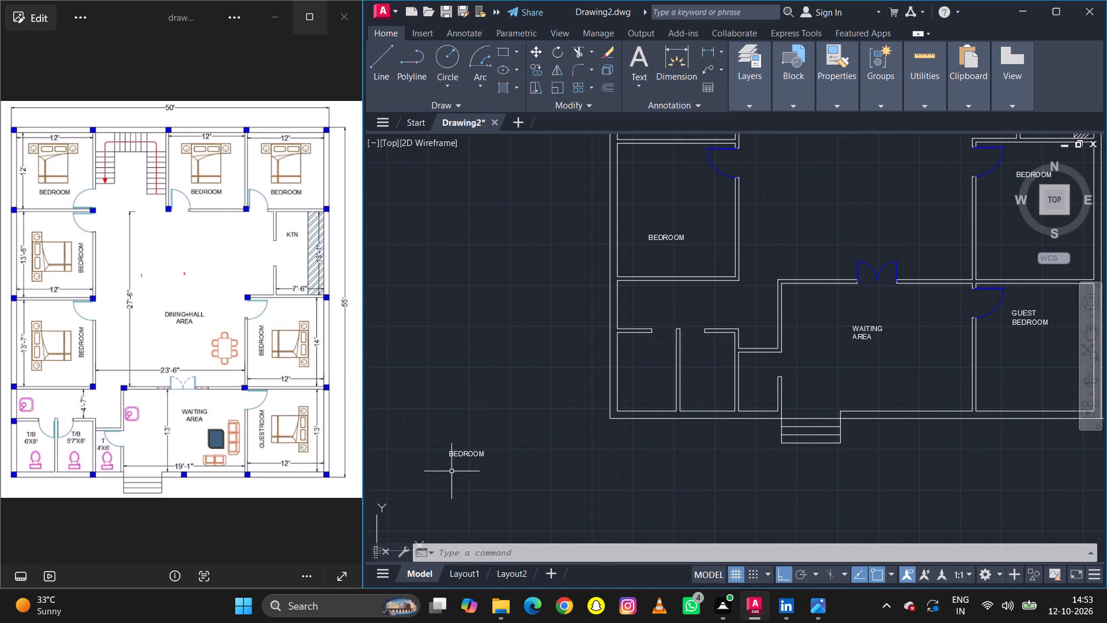
left_click(456, 456)
key("ctrl+c")
key("ctrl+v")
scroll(612, 378, "up", 3)
left_click(665, 355)
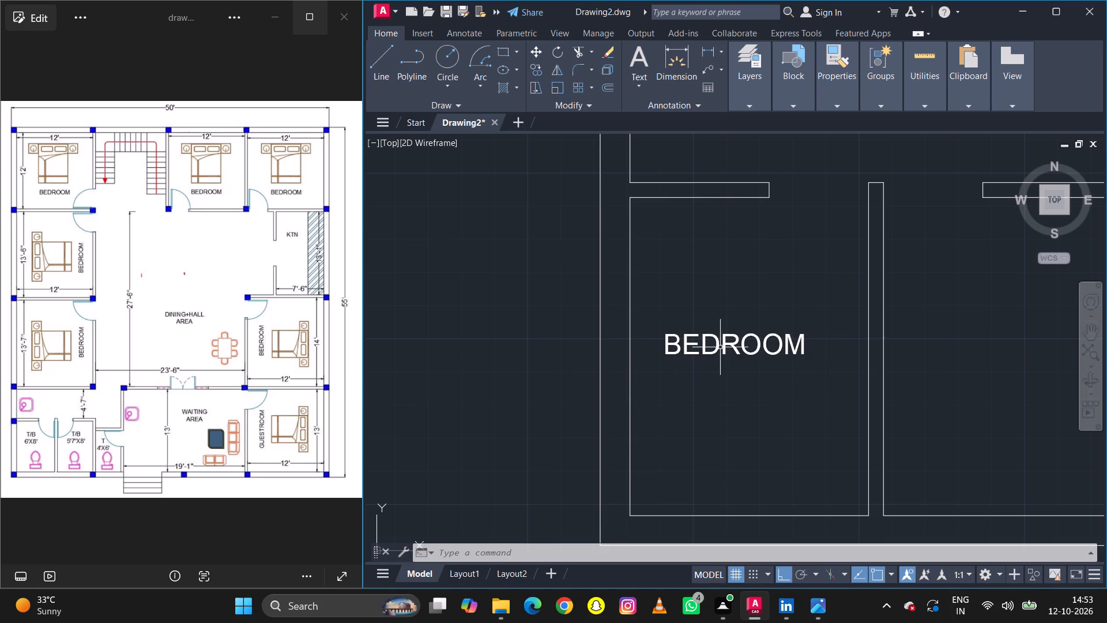
Change the southwest corner room's text to TOILET and finish editing it.
double_click(717, 337)
double_click(713, 347)
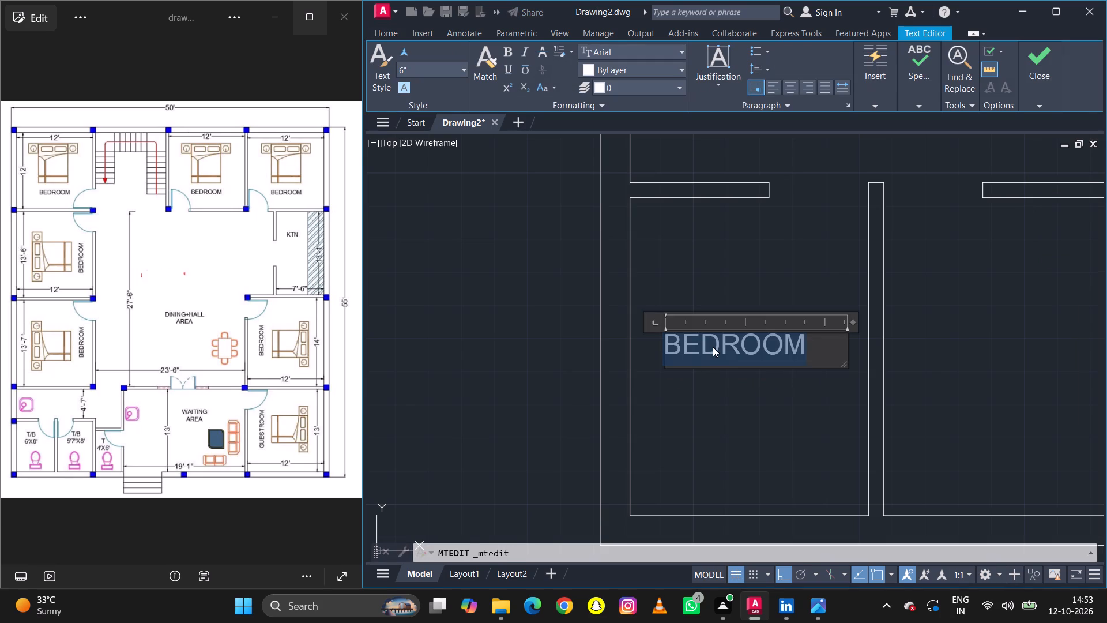
type("TOILET")
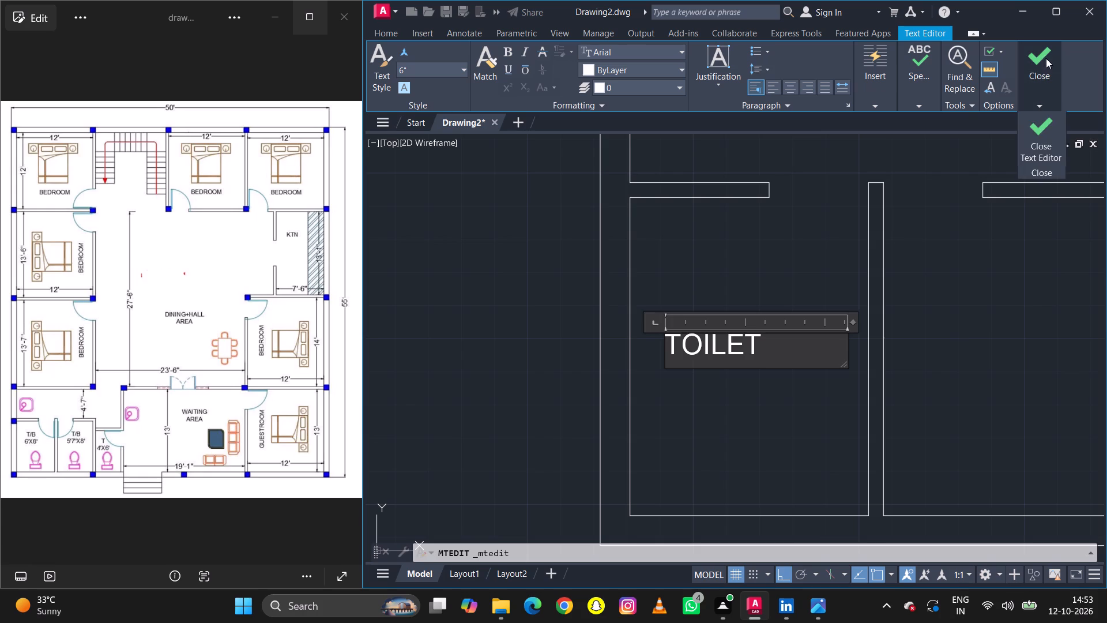
left_click(1046, 58)
left_click(1046, 134)
Narrow the TOILET text's frame so its width ends just past the word.
left_click(731, 350)
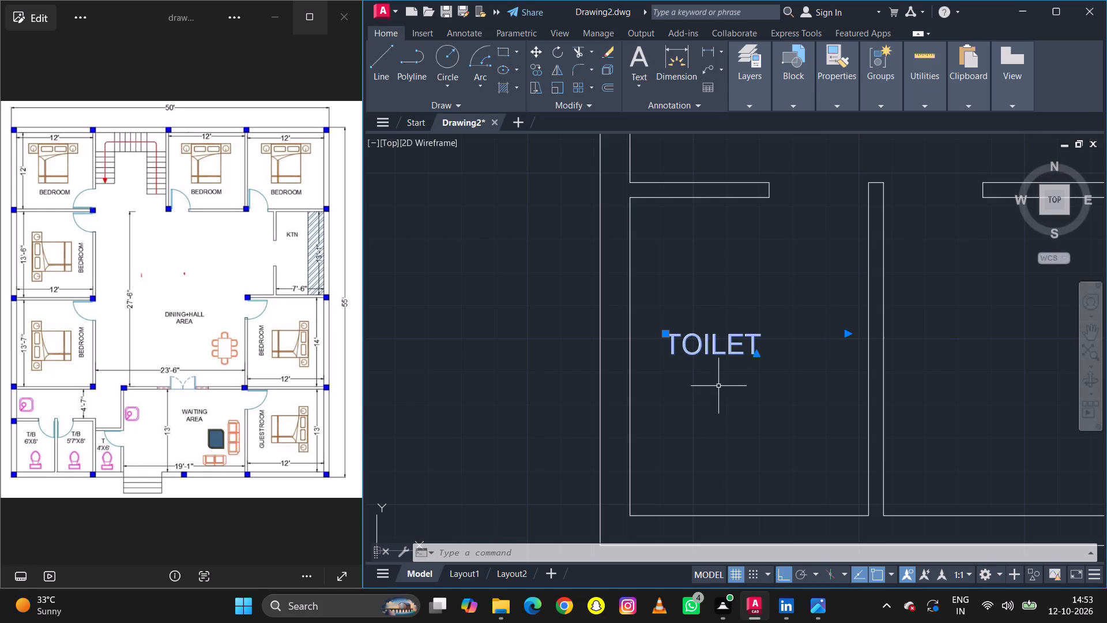
left_click(845, 333)
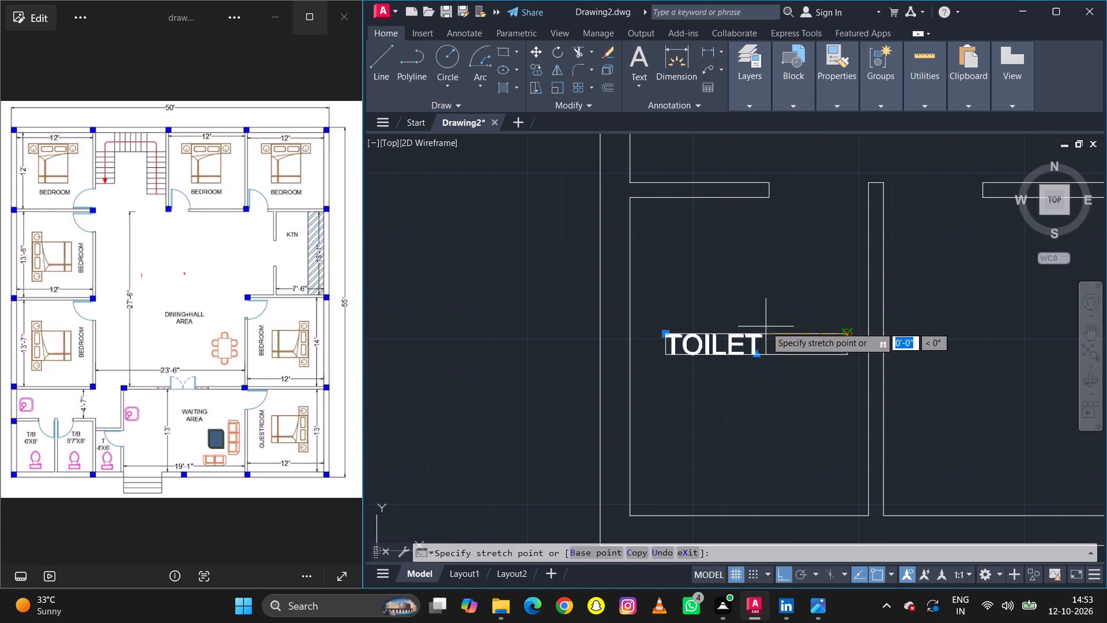
left_click(766, 326)
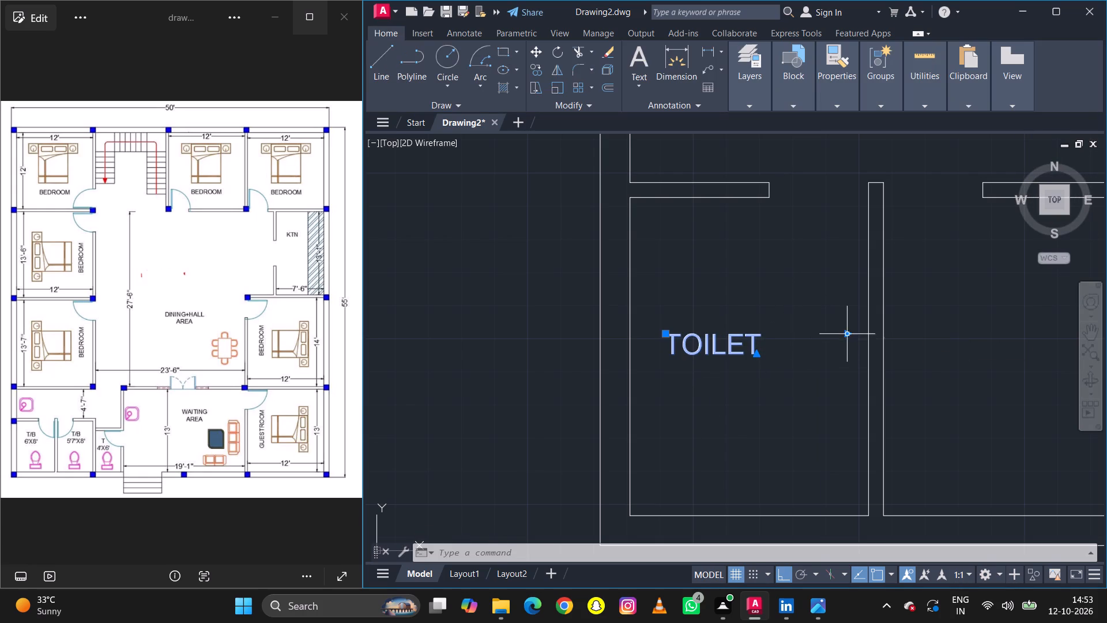
left_click(847, 335)
left_click(781, 335)
Copy the TOILET text and paste a duplicate just east of it, near the partition wall.
key("ctrl+c")
key("ctrl+v")
left_click_drag(783, 353, 834, 348)
scroll(834, 348, "down", 1)
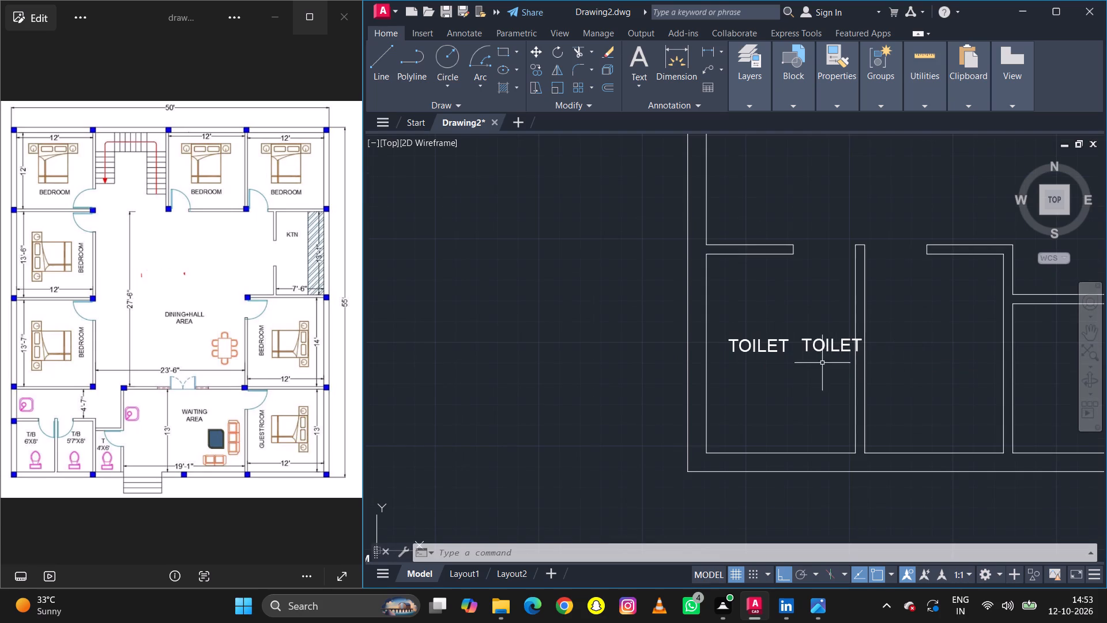
Move the duplicate TOILET text east across the partition into the middle toilet room, with Ortho turned off for free placement.
left_click(824, 346)
key("m")
key("space")
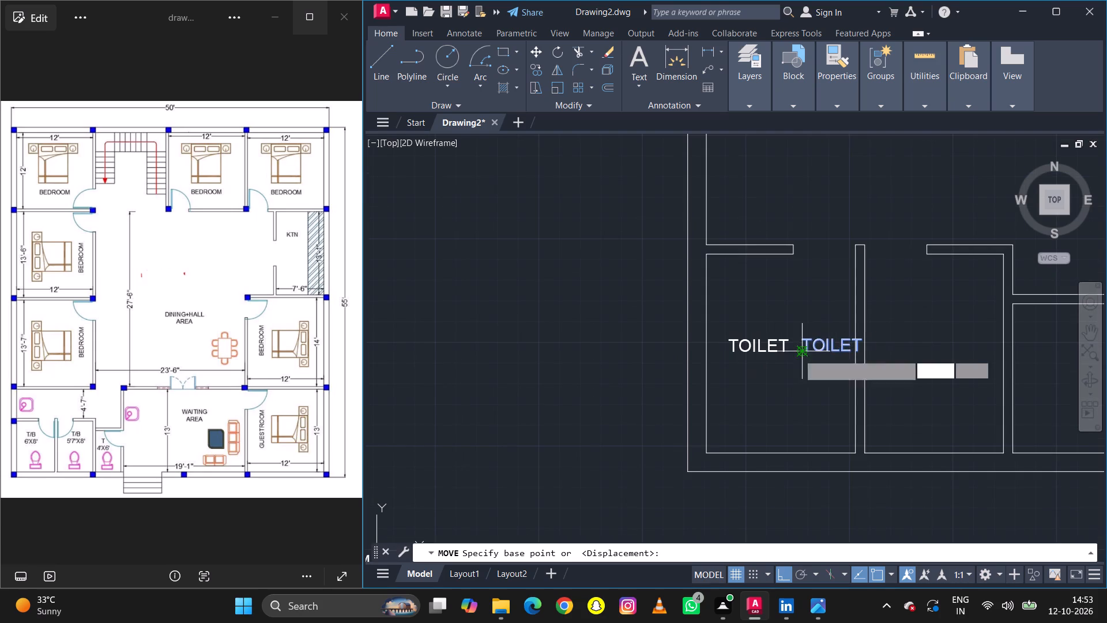
left_click(811, 379)
left_click(806, 401)
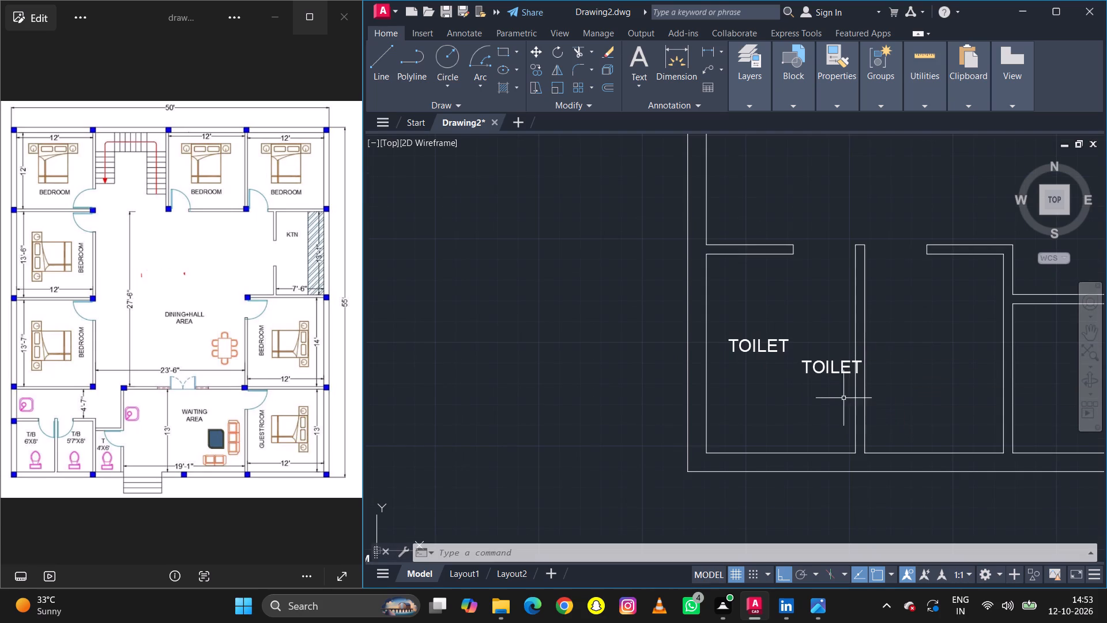
left_click(807, 367)
key("m")
key("space")
left_click(793, 404)
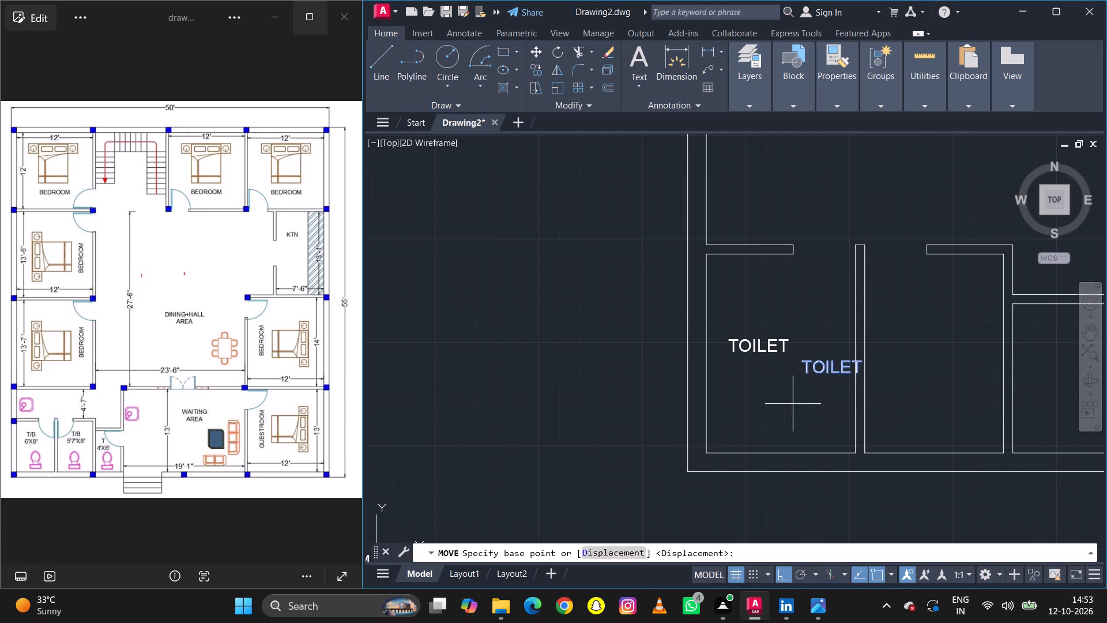
key("F8")
left_click(896, 366)
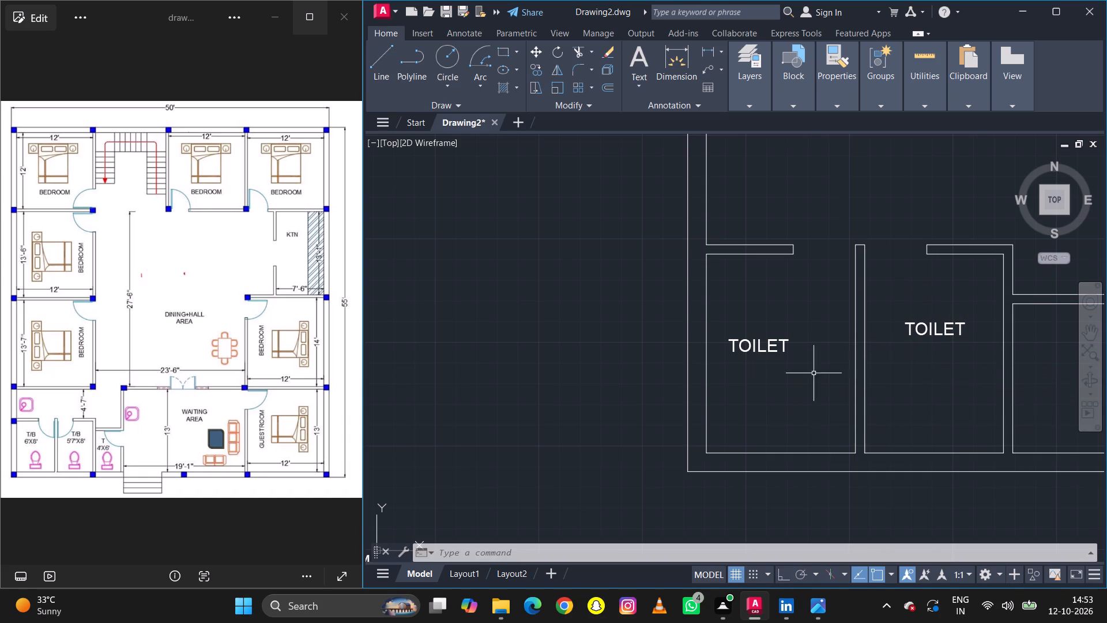
Move the southwest corner room's TOILET text northeast so it sits near the middle of that room.
left_click(759, 352)
key("m")
key("space")
left_click(742, 370)
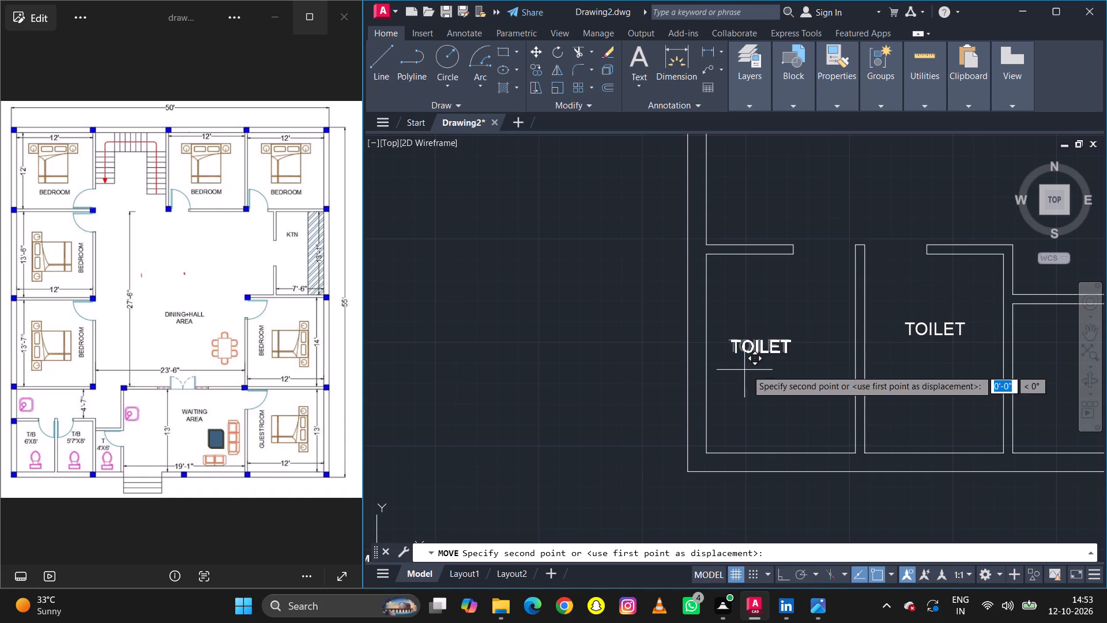
left_click(769, 361)
left_click(831, 329)
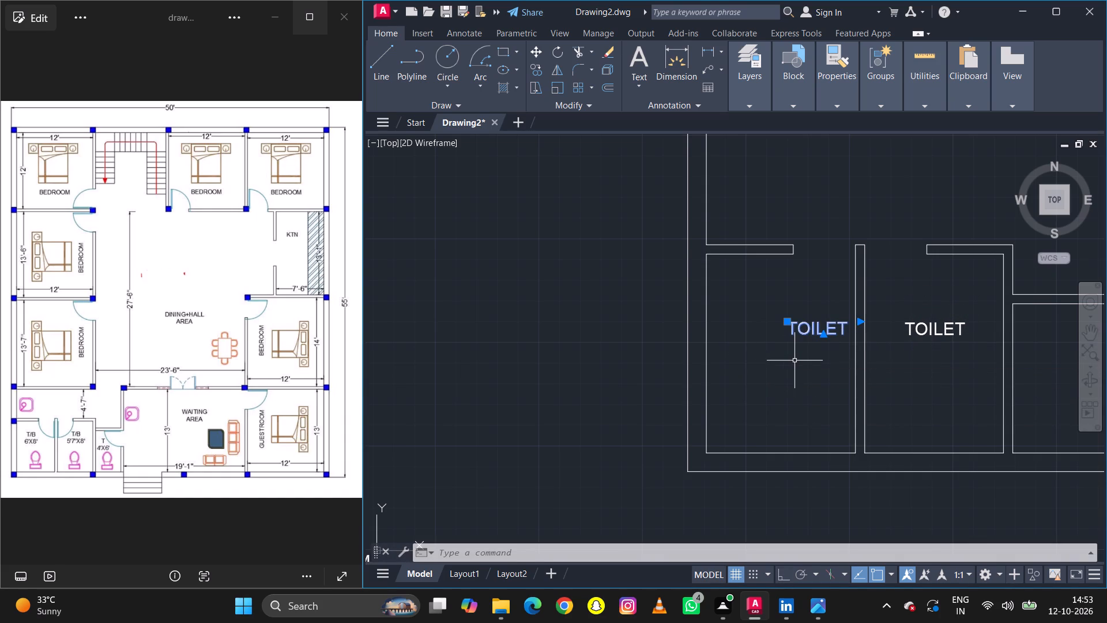
key("m")
key("space")
left_click(801, 361)
left_click(767, 369)
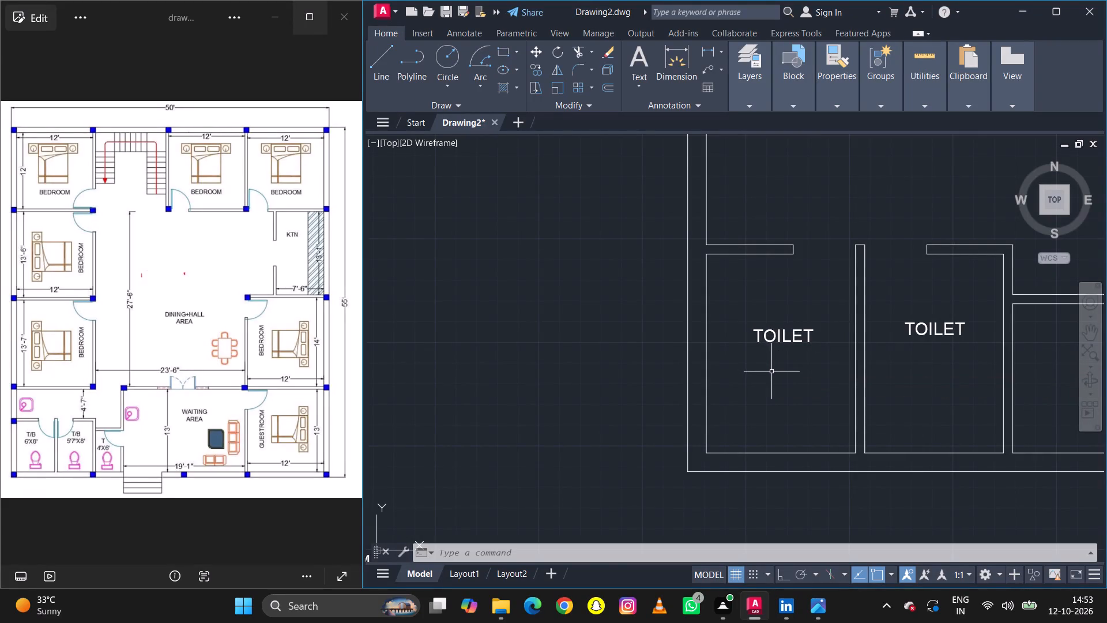
Paste another copy of the TOILET text at the small third toilet room, beside the entrance steps.
key("ctrl+v")
scroll(942, 356, "down", 3)
scroll(944, 357, "up", 1)
scroll(944, 357, "down", 1)
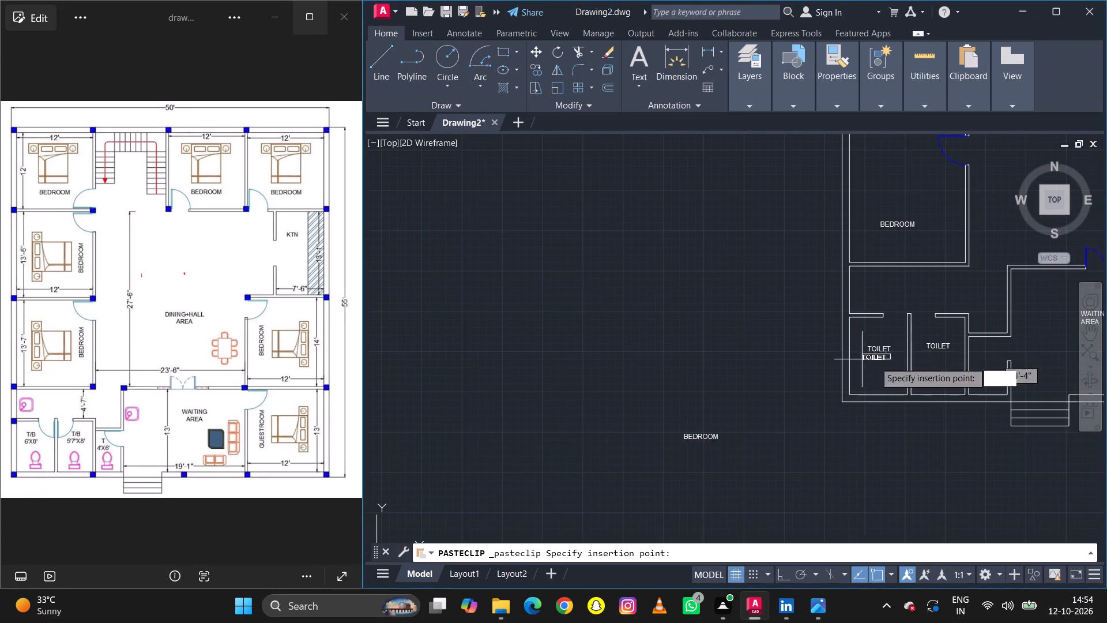
scroll(965, 369, "up", 3)
scroll(703, 347, "down", 2)
scroll(703, 346, "up", 1)
scroll(703, 346, "down", 1)
scroll(842, 353, "up", 1)
left_click_drag(842, 353, 824, 357)
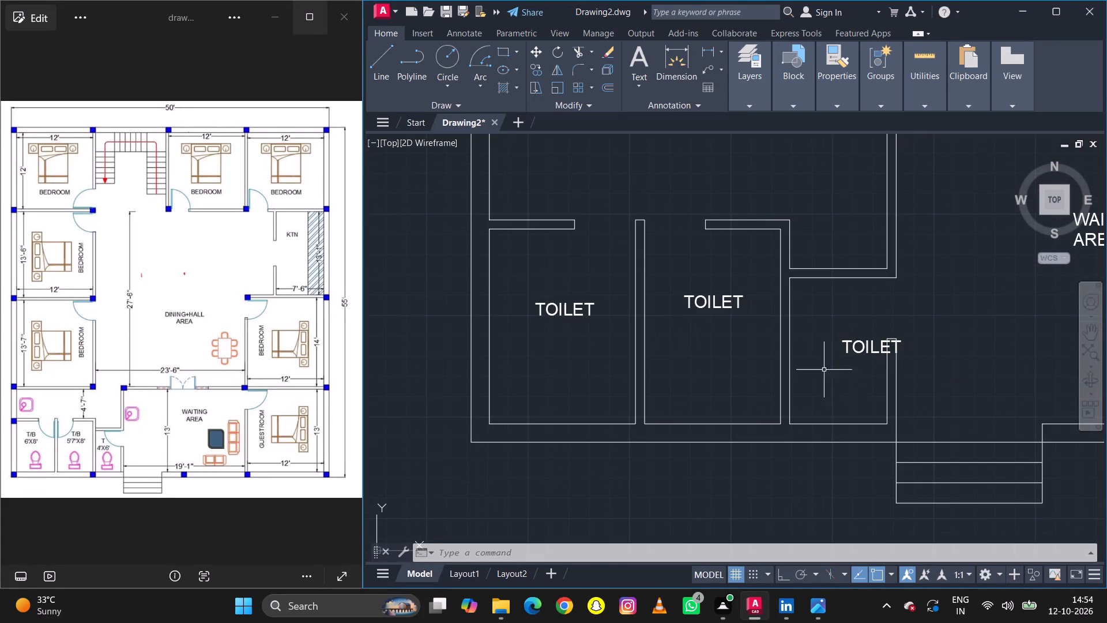
Move the third TOILET text northwest, clear of the east wall, so it sits inside the small toilet room.
left_click_drag(824, 357, 827, 344)
scroll(824, 356, "up", 1)
left_click(864, 339)
left_click(845, 355)
key("comma")
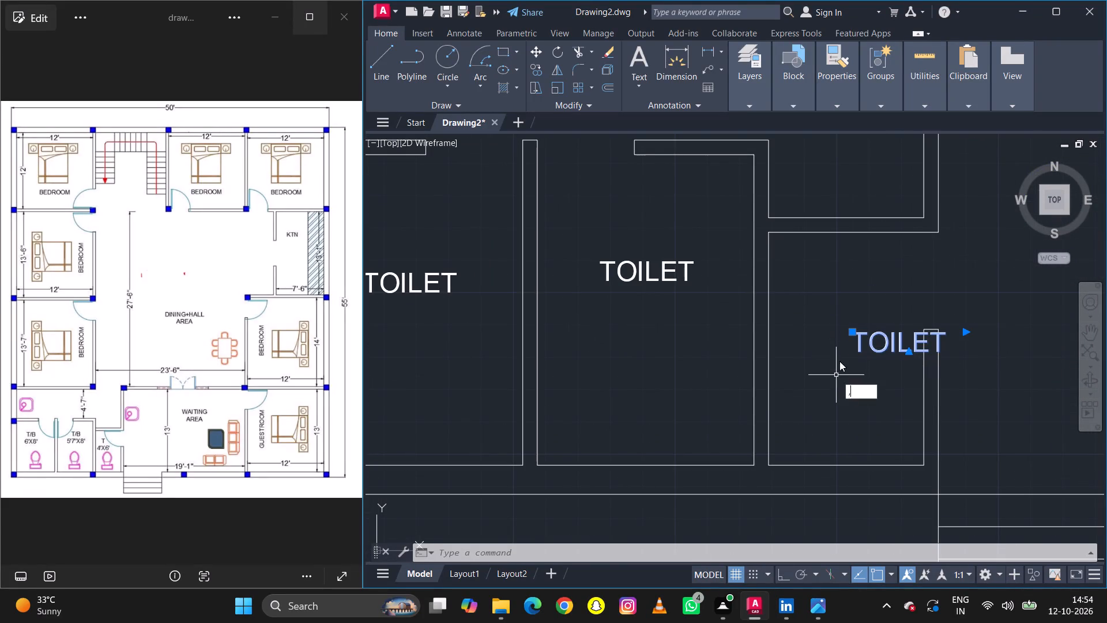
key("space")
key("Escape")
left_click(868, 347)
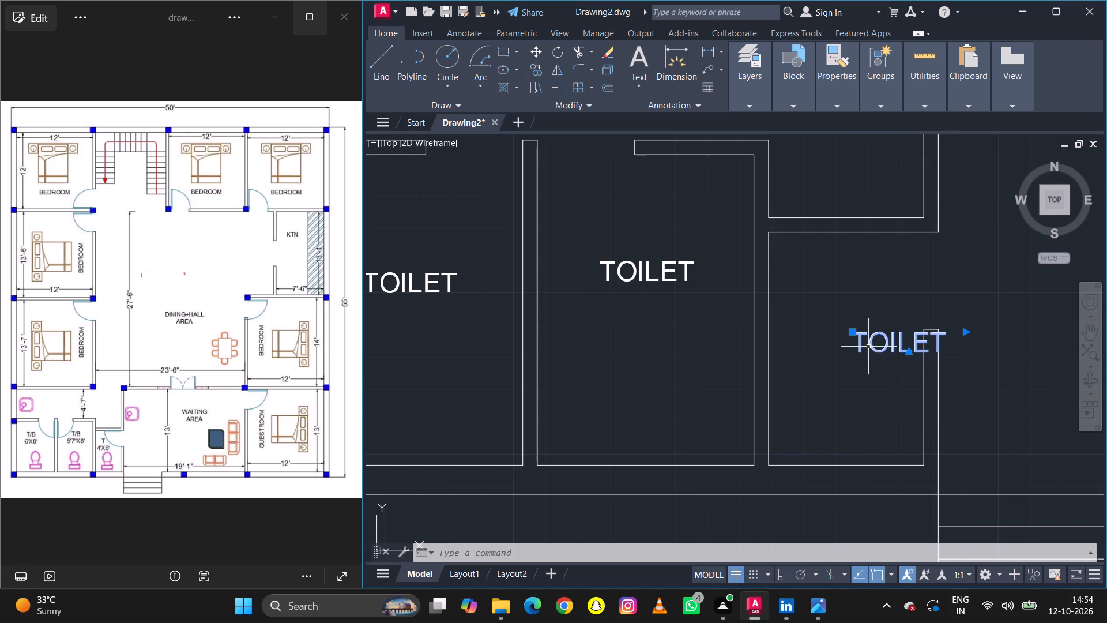
key("m")
key("space")
left_click(850, 409)
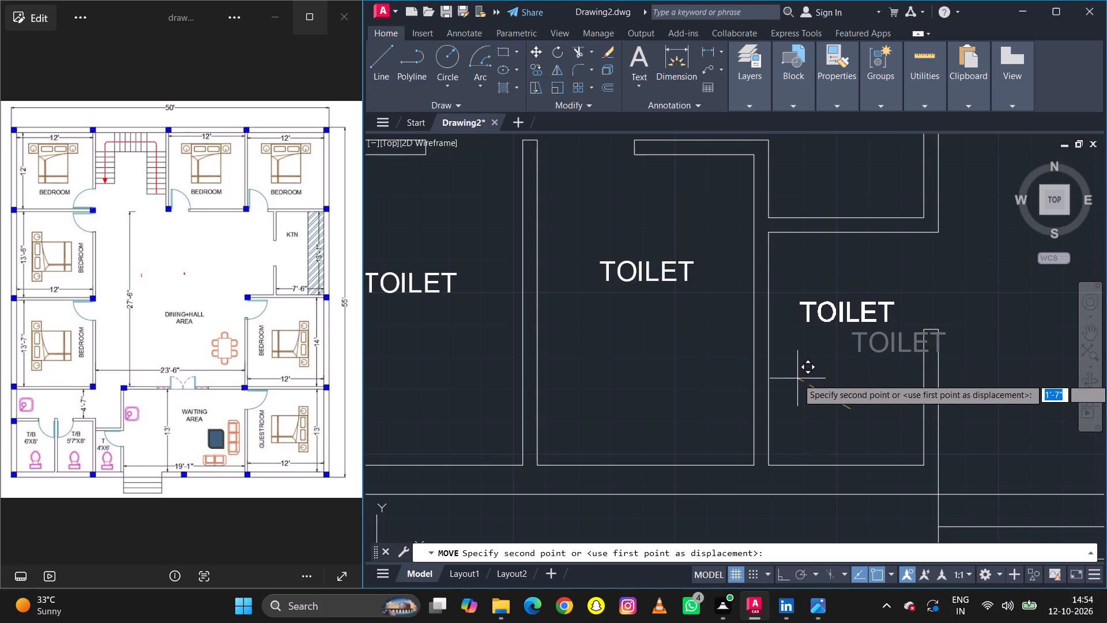
left_click(799, 385)
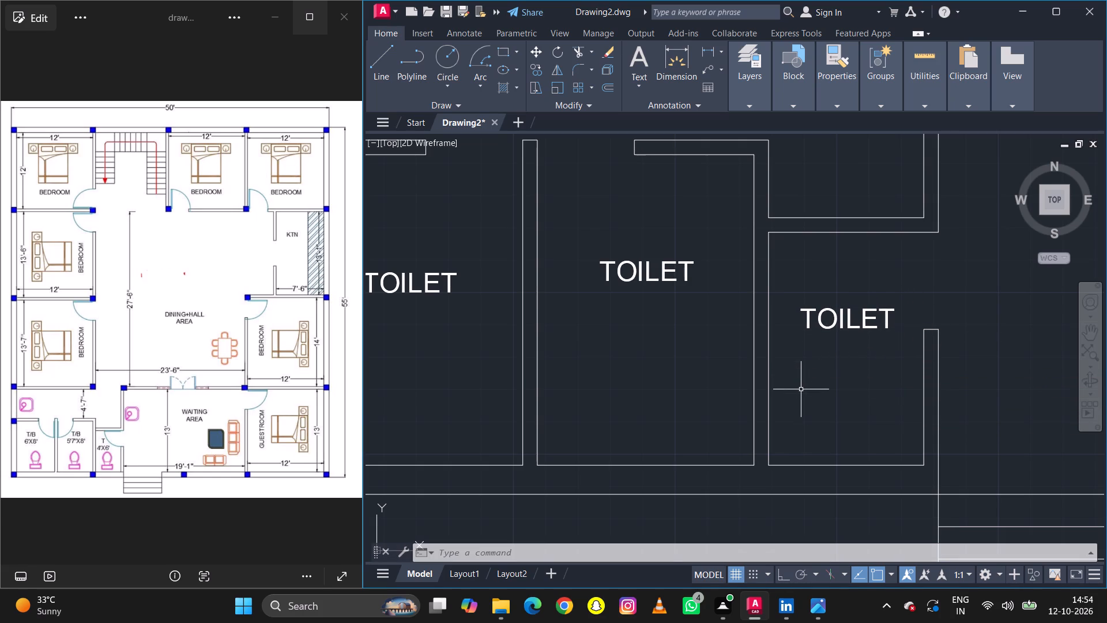
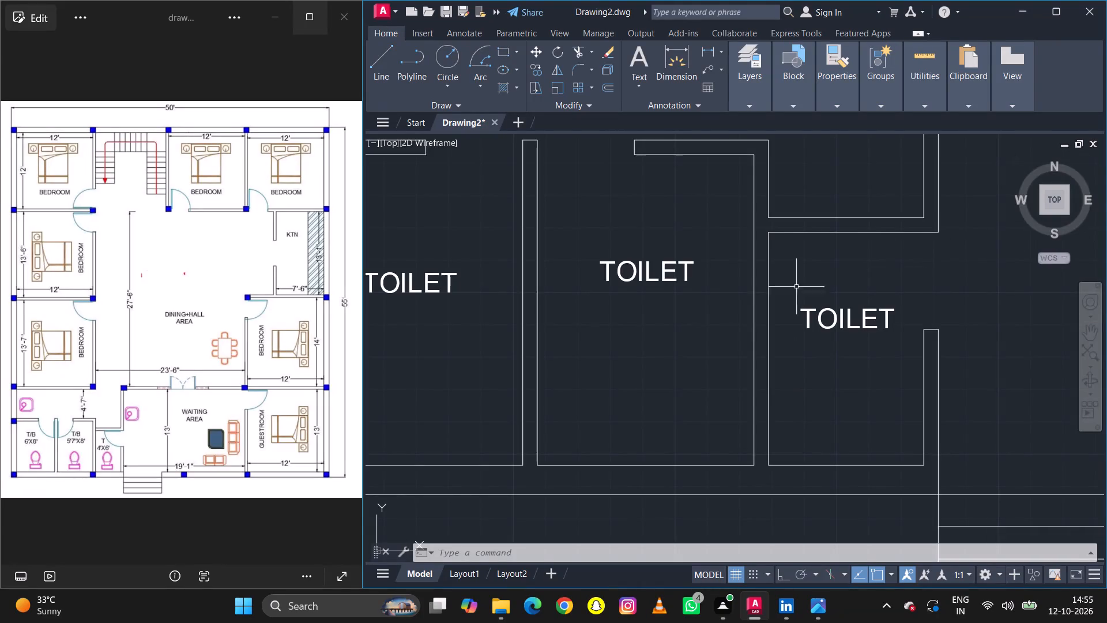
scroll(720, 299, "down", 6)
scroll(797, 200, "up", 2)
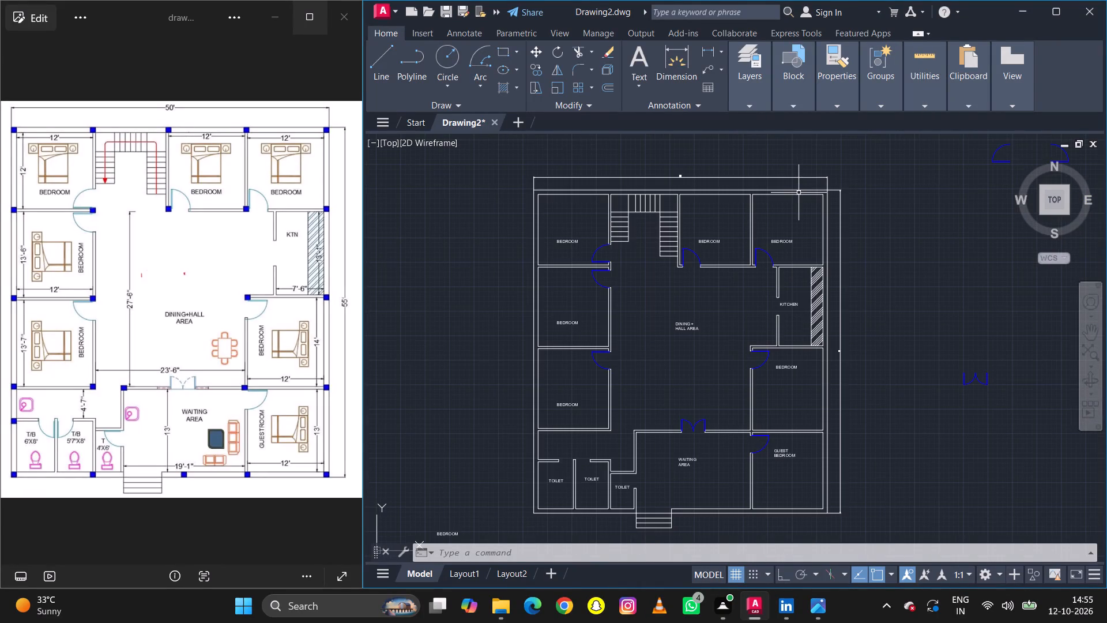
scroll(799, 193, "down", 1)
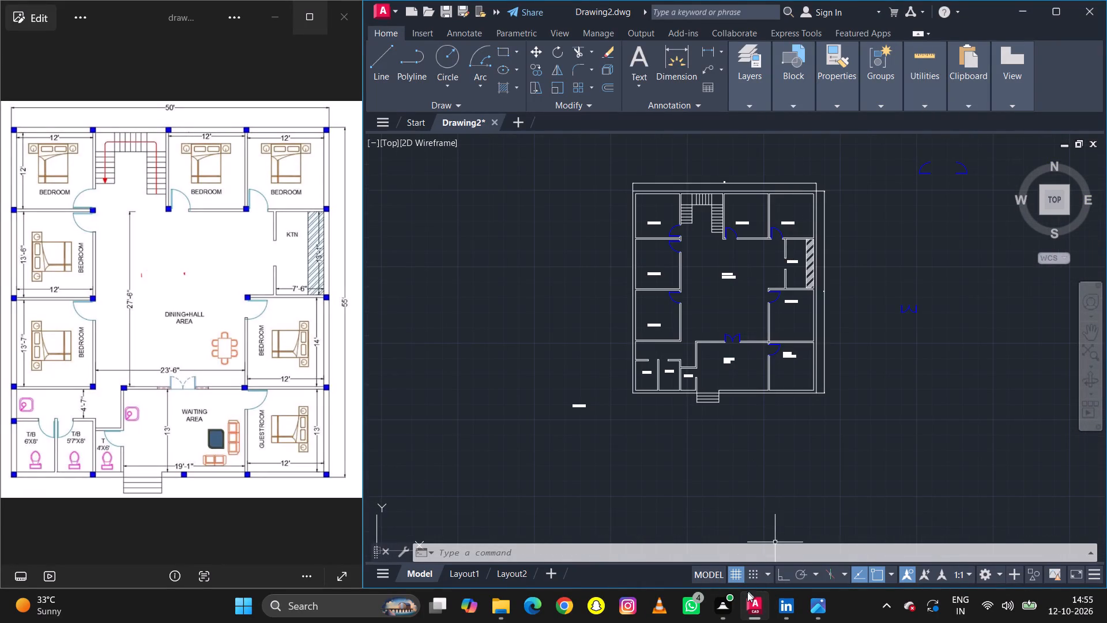
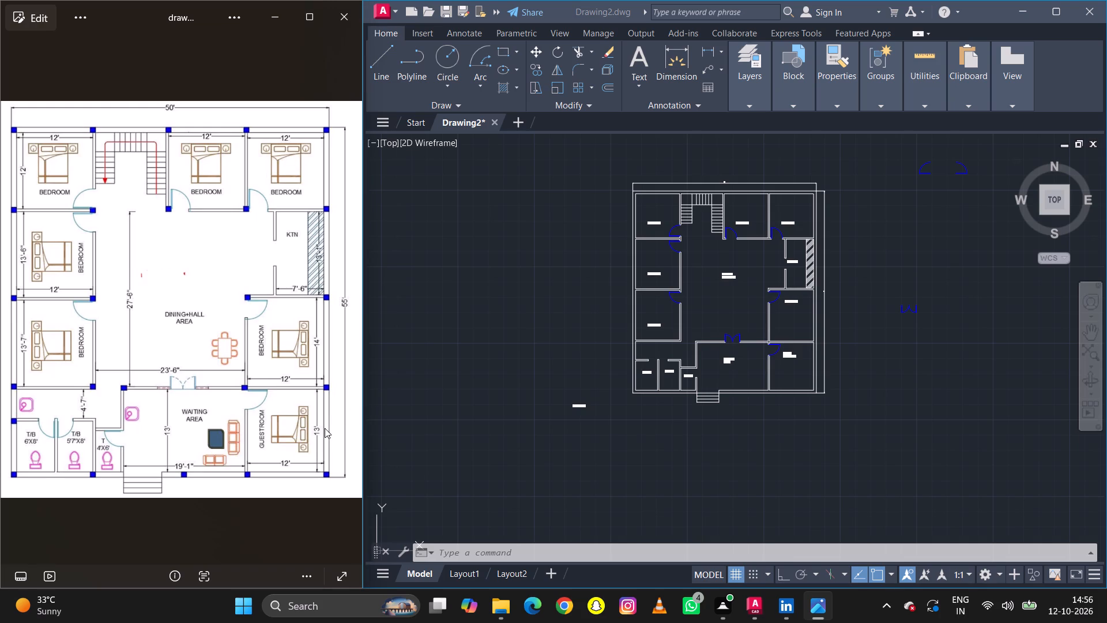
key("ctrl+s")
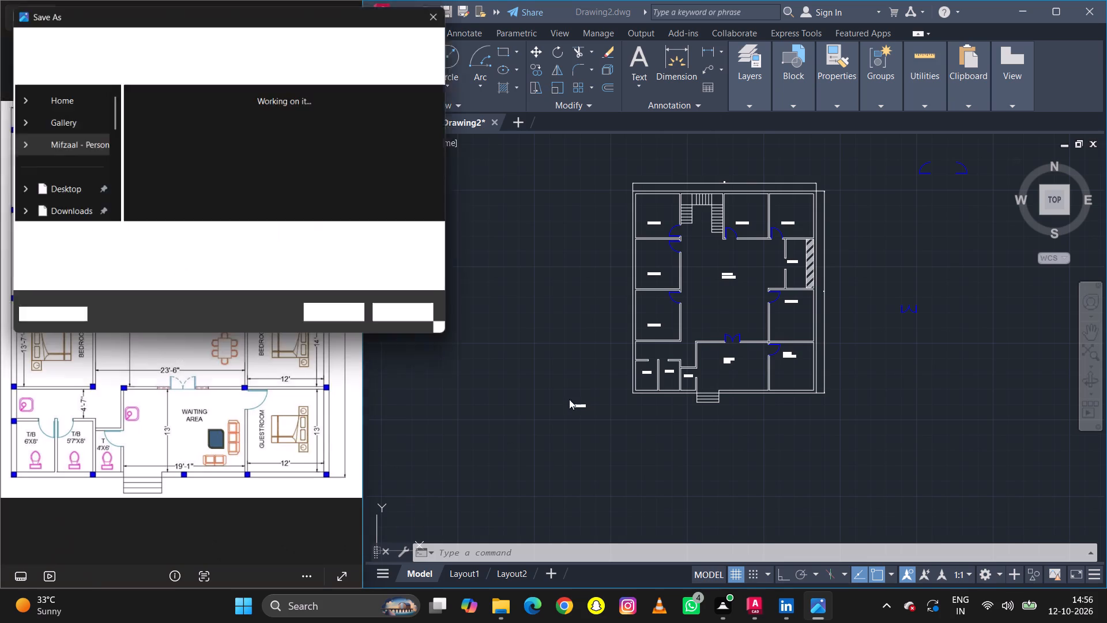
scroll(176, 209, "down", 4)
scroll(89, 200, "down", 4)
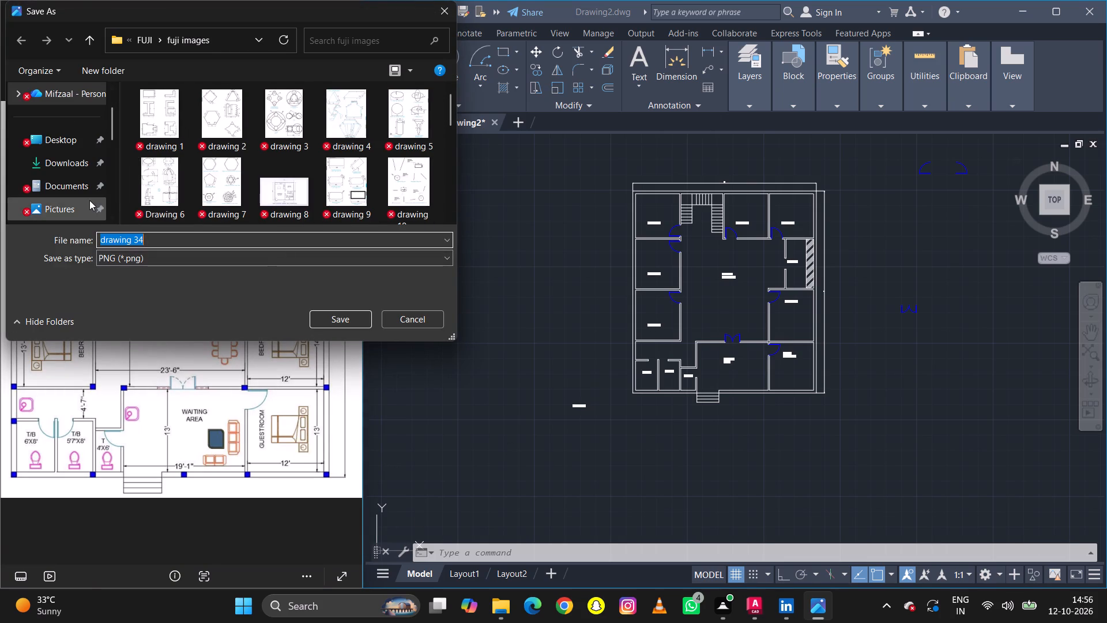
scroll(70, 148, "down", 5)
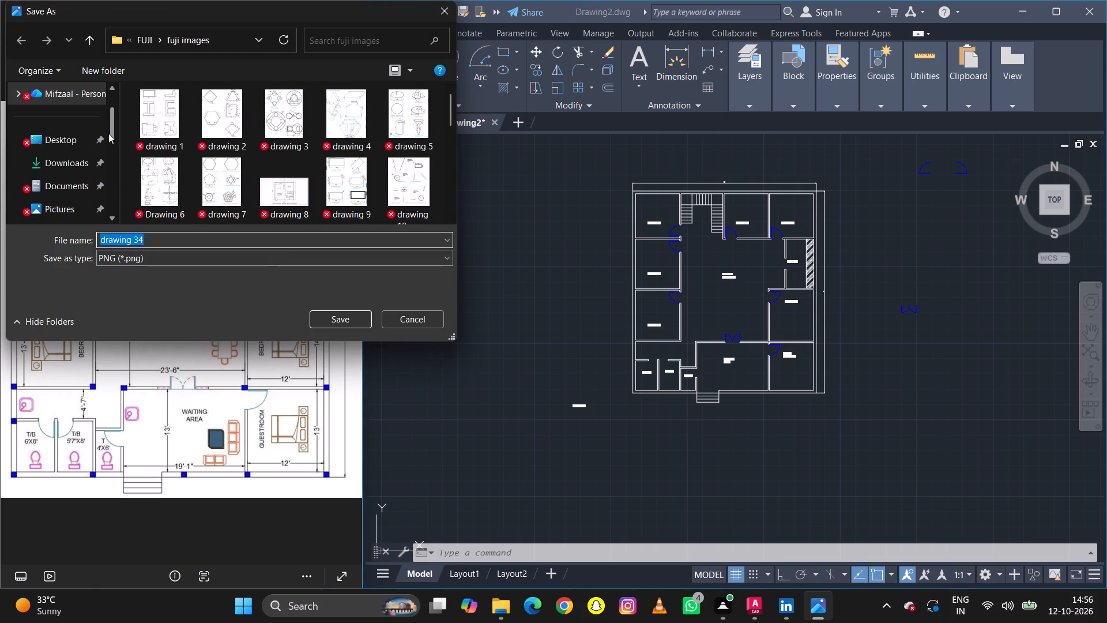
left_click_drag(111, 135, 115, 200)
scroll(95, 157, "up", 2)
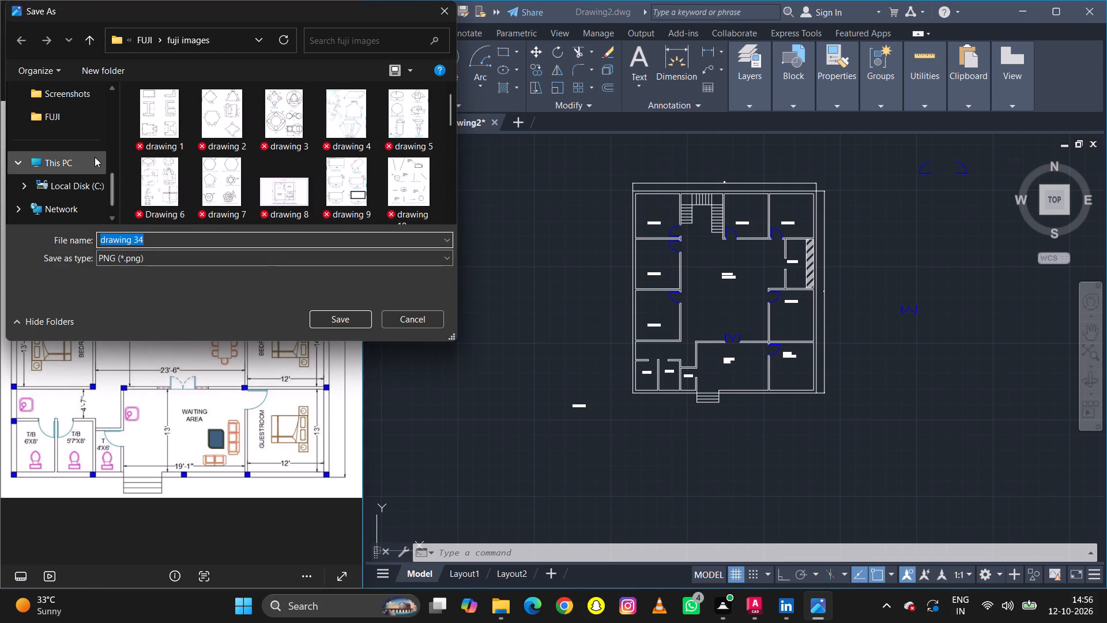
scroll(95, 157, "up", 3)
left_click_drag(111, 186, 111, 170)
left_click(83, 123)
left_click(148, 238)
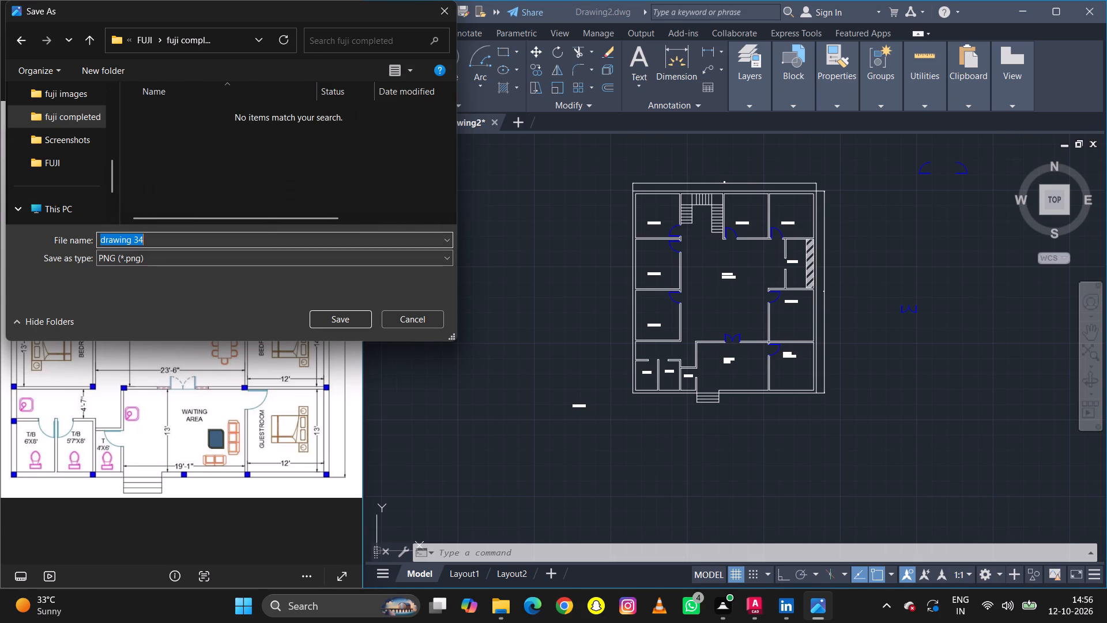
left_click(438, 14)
Switch to AutoCAD and save the floor plan drawing as Drawing34 in the fuji completed folder.
left_click(476, 251)
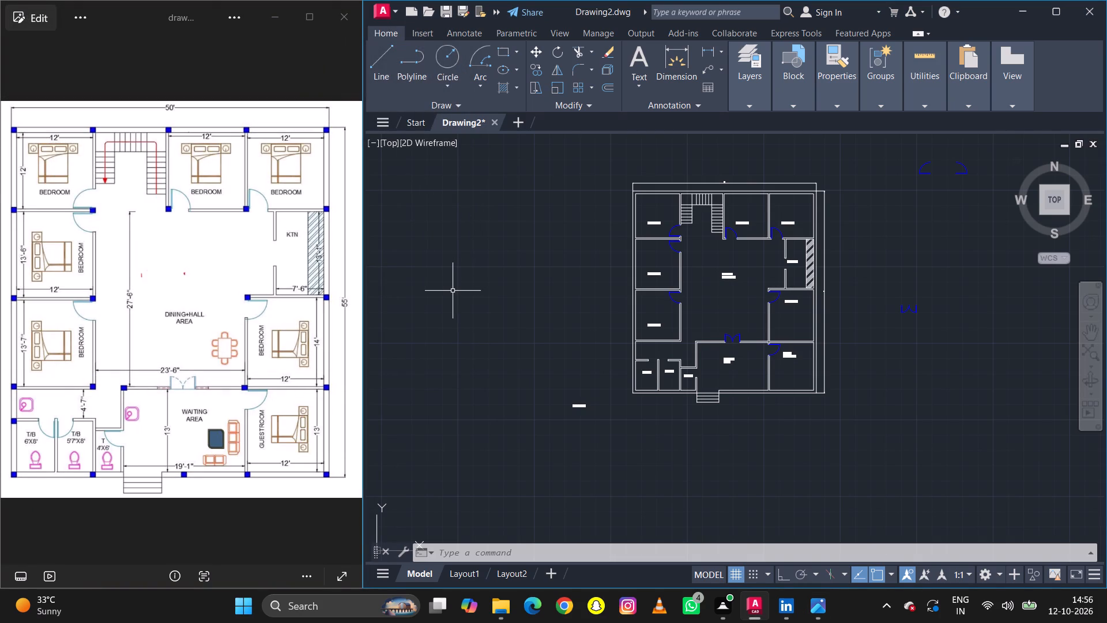
key("ctrl+s")
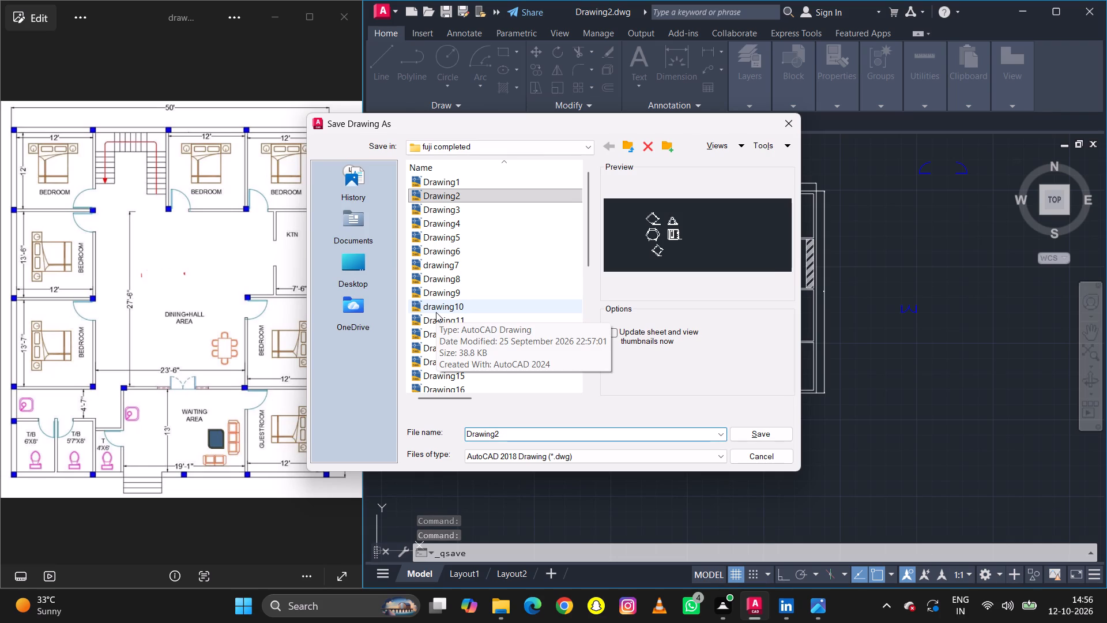
left_click(519, 435)
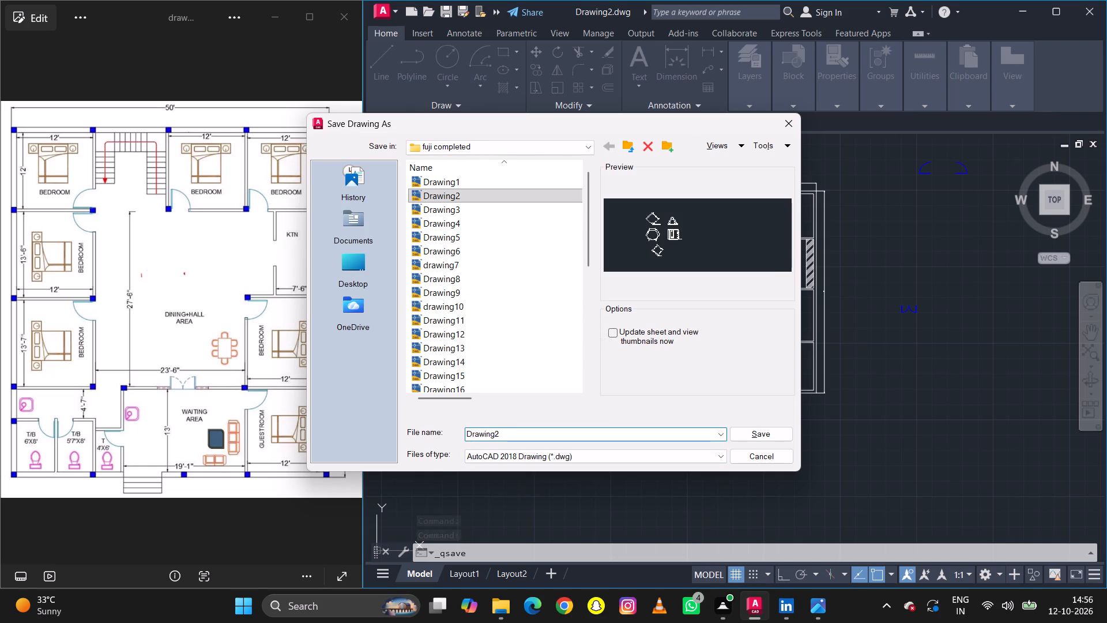
key("BackSpace")
type("34")
left_click_drag(587, 218, 568, 354)
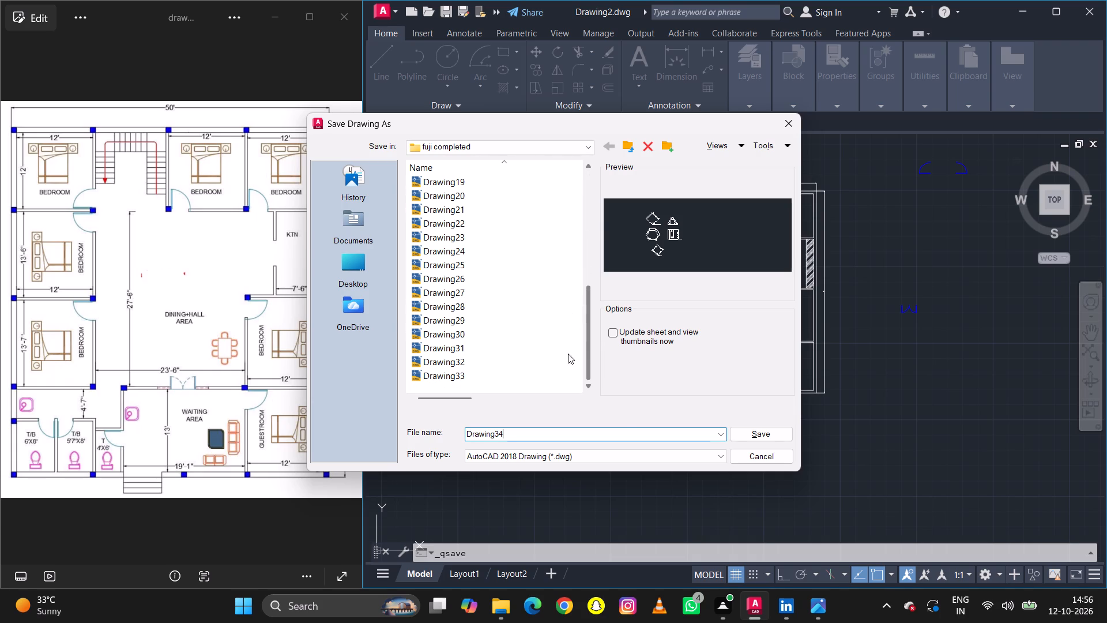
left_click_drag(568, 354, 571, 404)
left_click(769, 437)
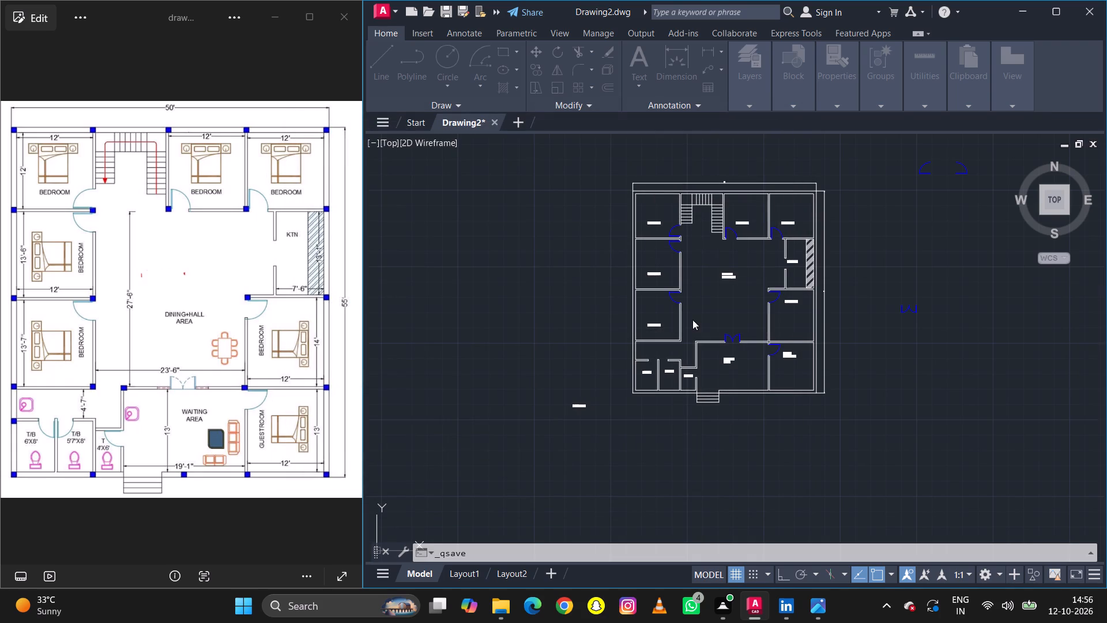